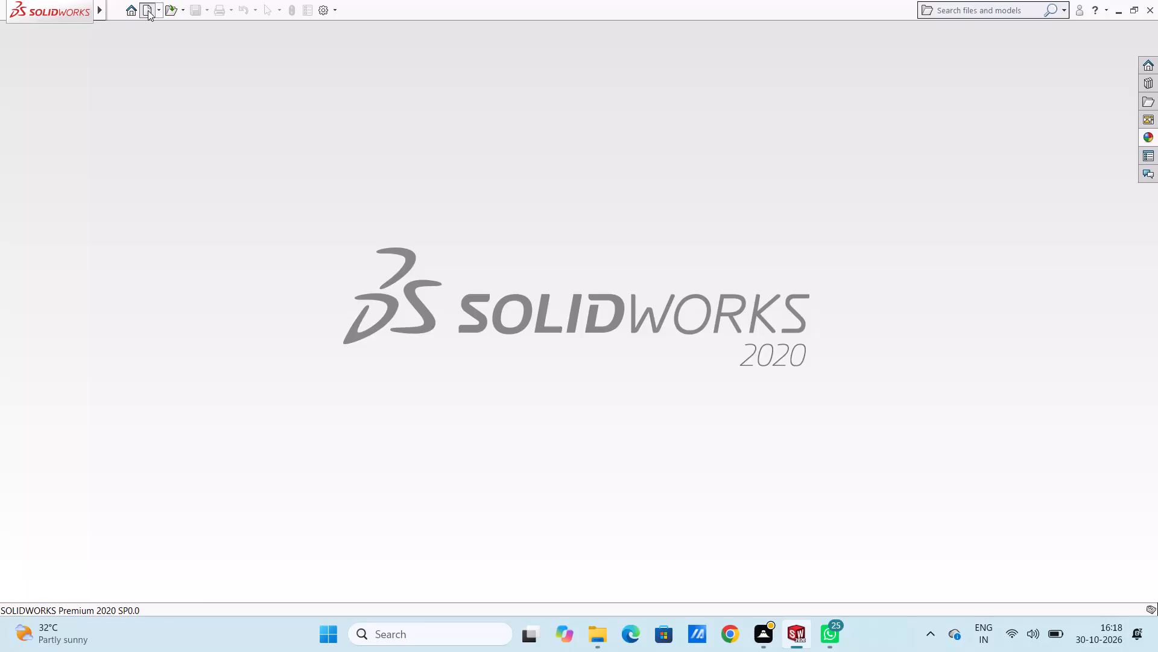
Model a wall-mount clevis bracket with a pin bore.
Create a new part and start a sketch on the Right Plane.
{"action": "left_click", "coordinate": [479, 469]}
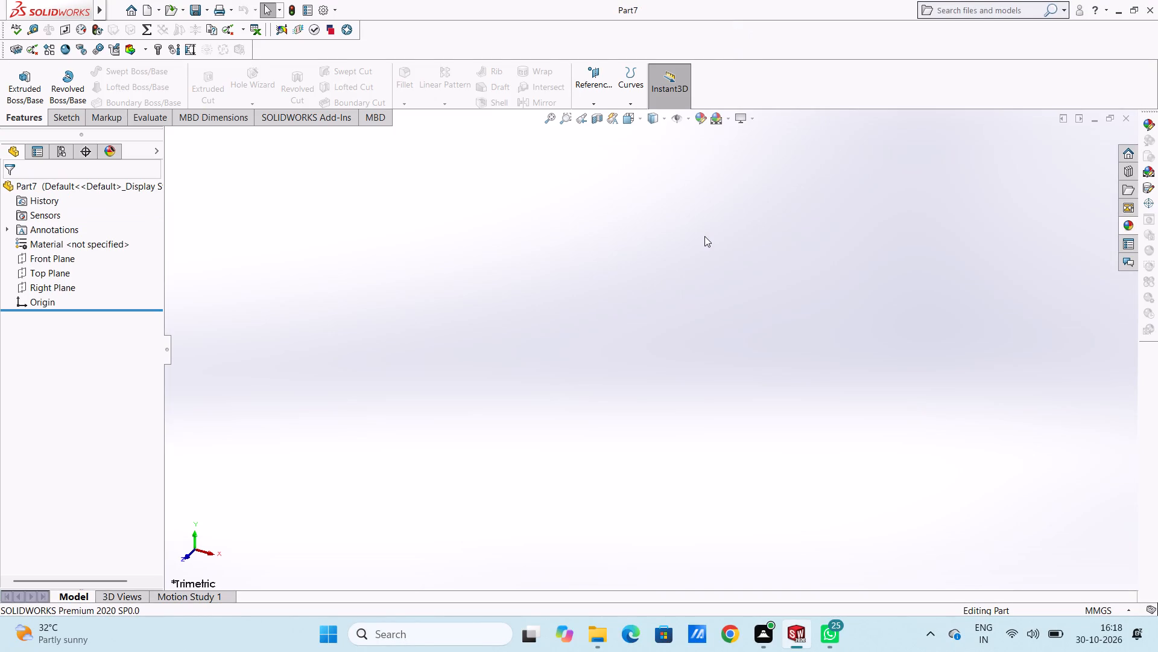
{"action": "left_click", "coordinate": [77, 289]}
{"action": "left_click", "coordinate": [93, 273]}
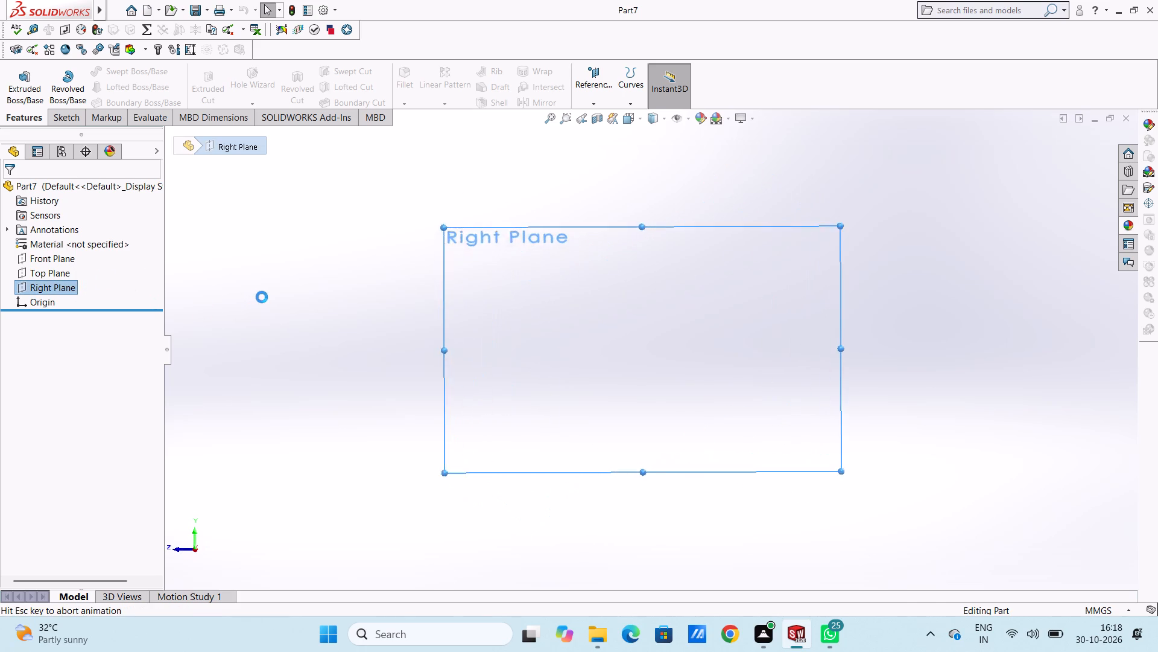
{"action": "left_click", "coordinate": [301, 316]}
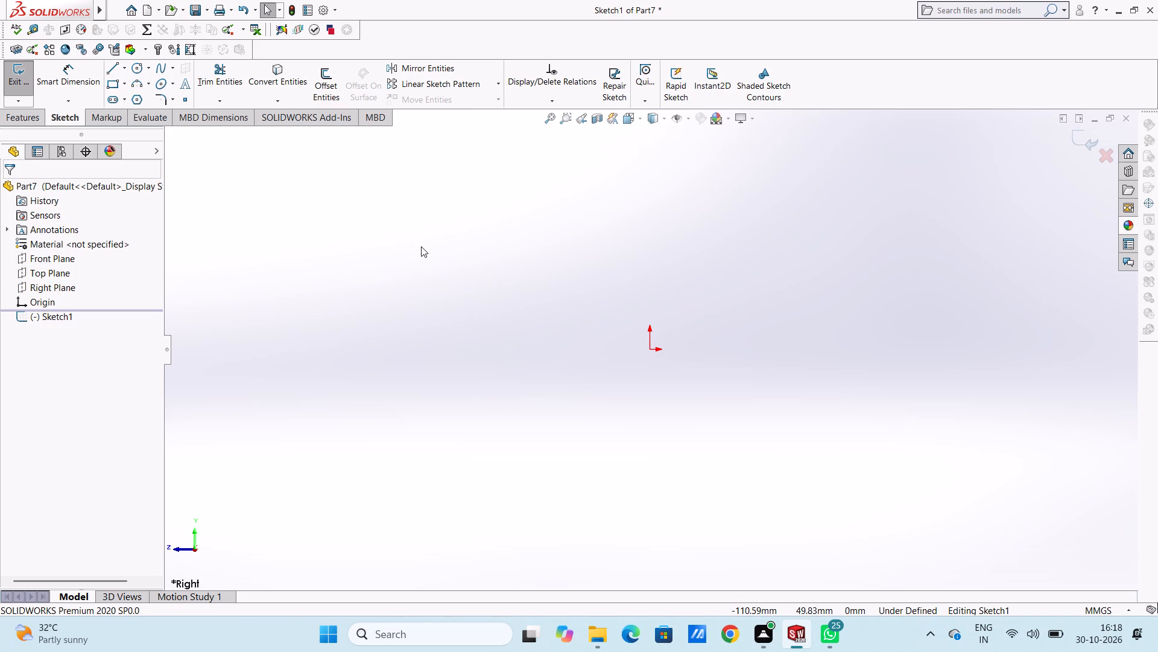
Sketch a center rectangle on the origin, 80 mm high and 100 mm wide.
{"action": "left_click", "coordinate": [128, 86]}
{"action": "left_click", "coordinate": [128, 115]}
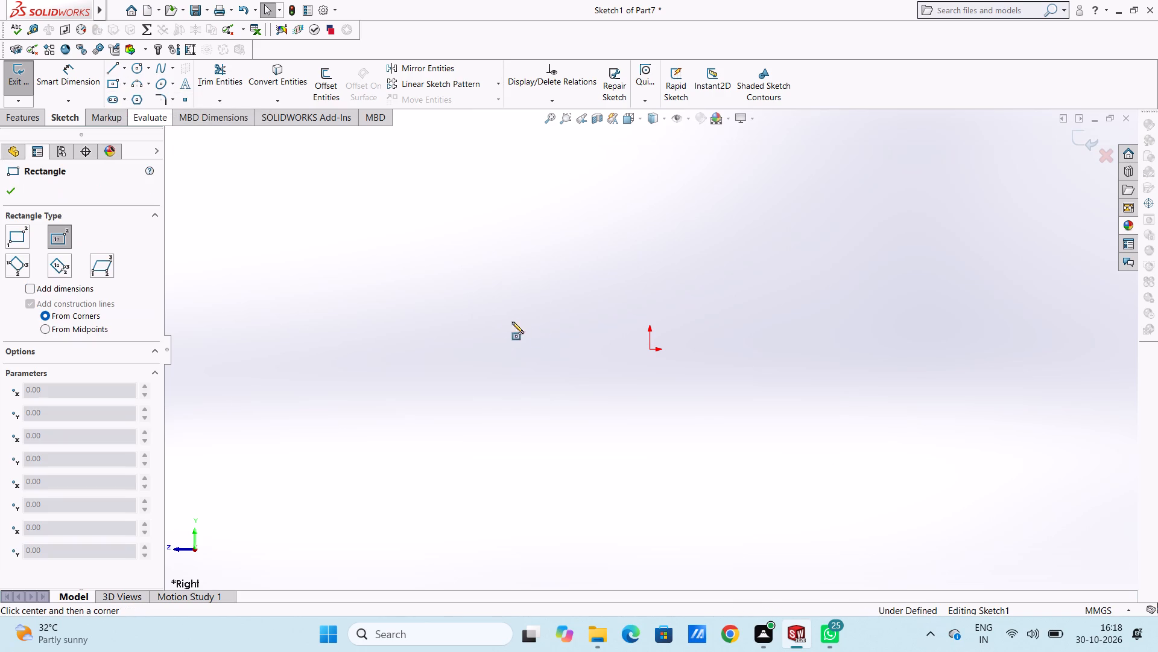
{"action": "left_click", "coordinate": [650, 349]}
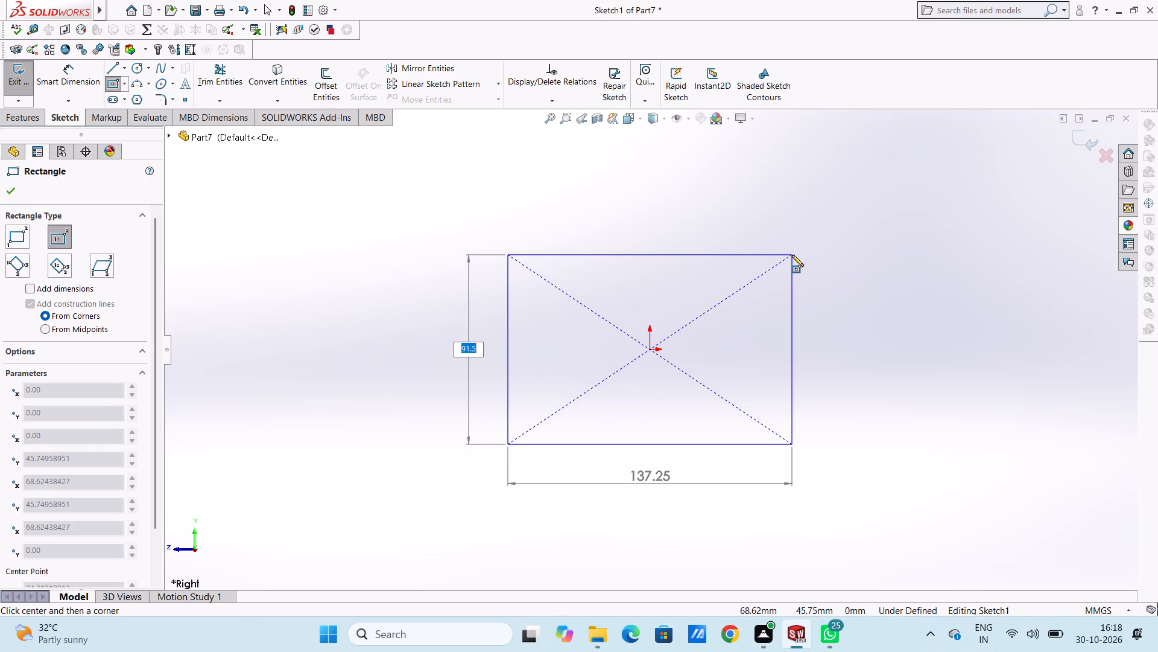
{"action": "type", "text": "80"}
{"action": "key", "text": "Return"}
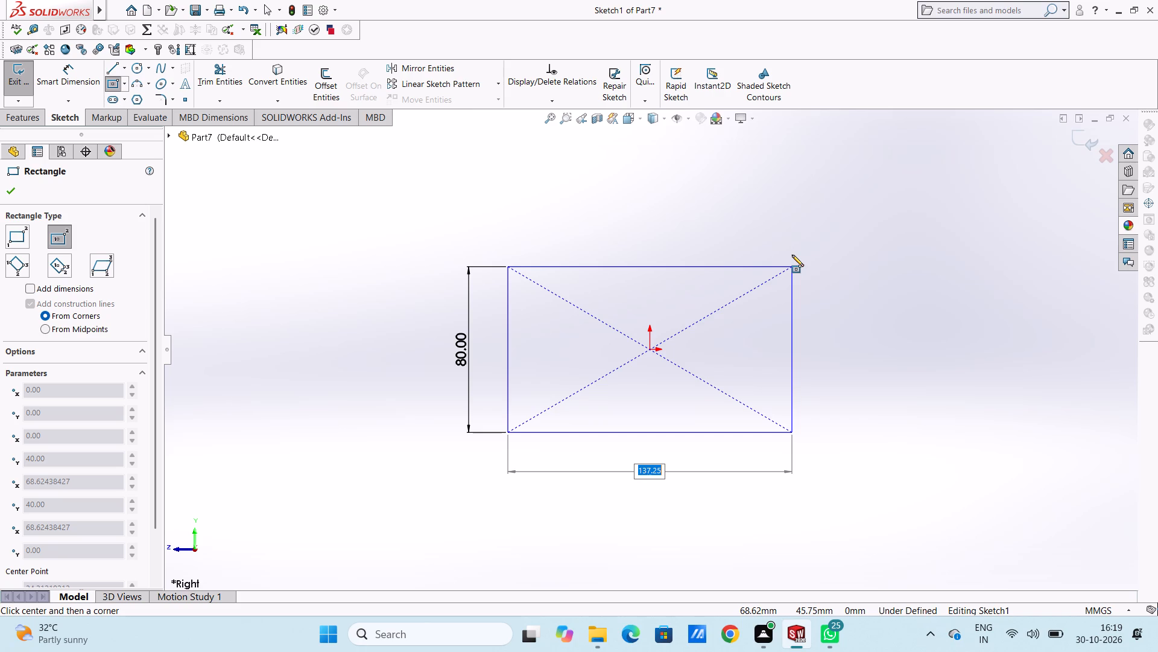
{"action": "type", "text": "100"}
{"action": "key", "text": "Return"}
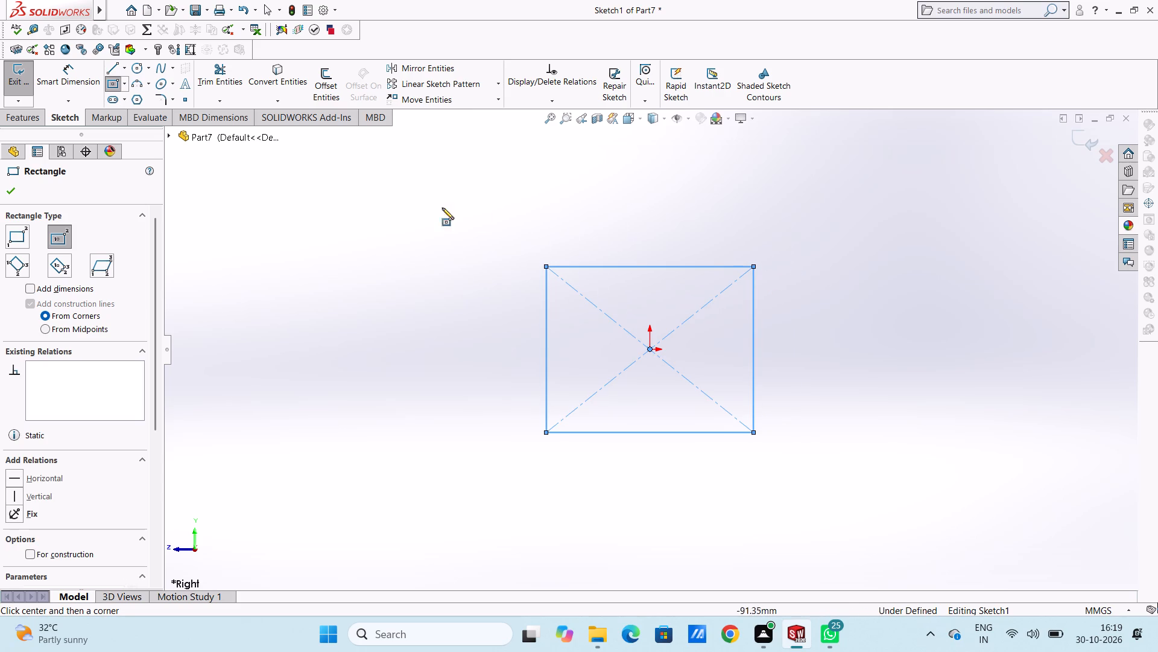
{"action": "left_click", "coordinate": [13, 190]}
{"action": "left_click", "coordinate": [264, 263]}
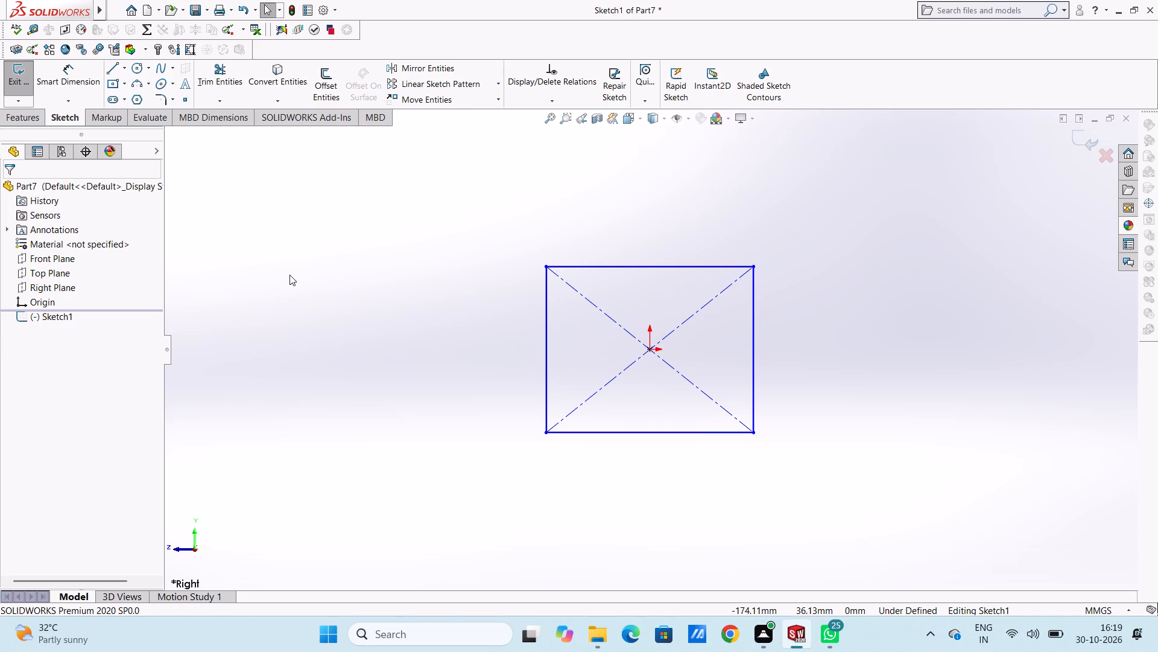
Add an 80 mm height dimension to the rectangle's left vertical edge.
{"action": "scroll", "coordinate": [289, 275], "scroll_direction": "up", "scroll_amount": 1}
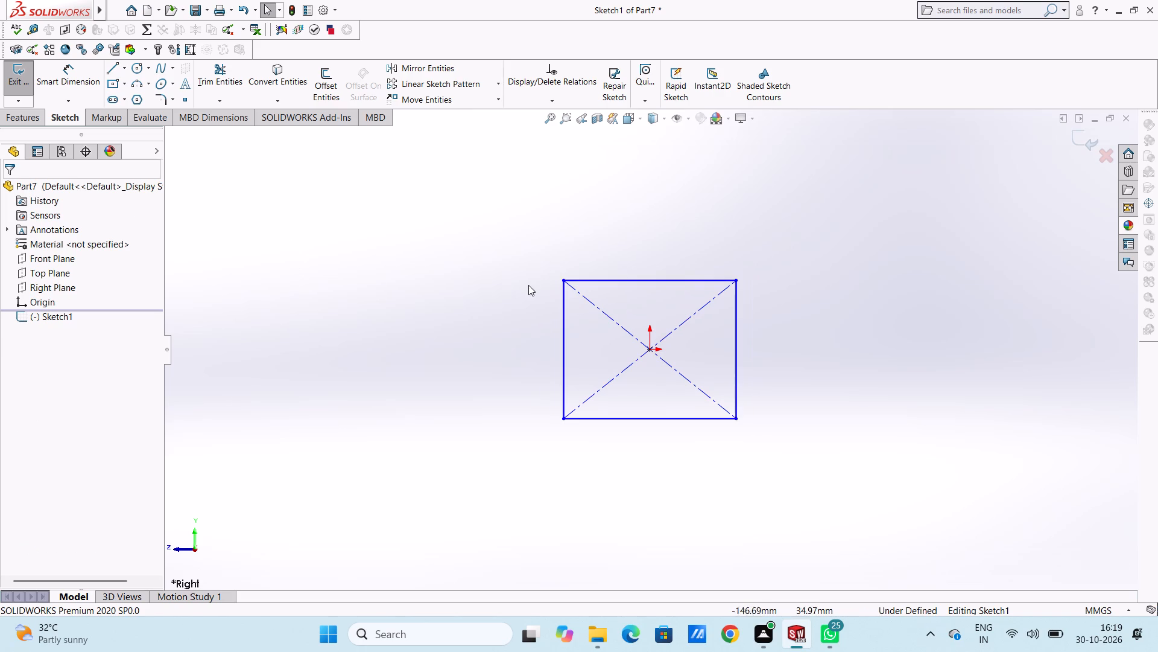
{"action": "scroll", "coordinate": [787, 388], "scroll_direction": "down", "scroll_amount": 1}
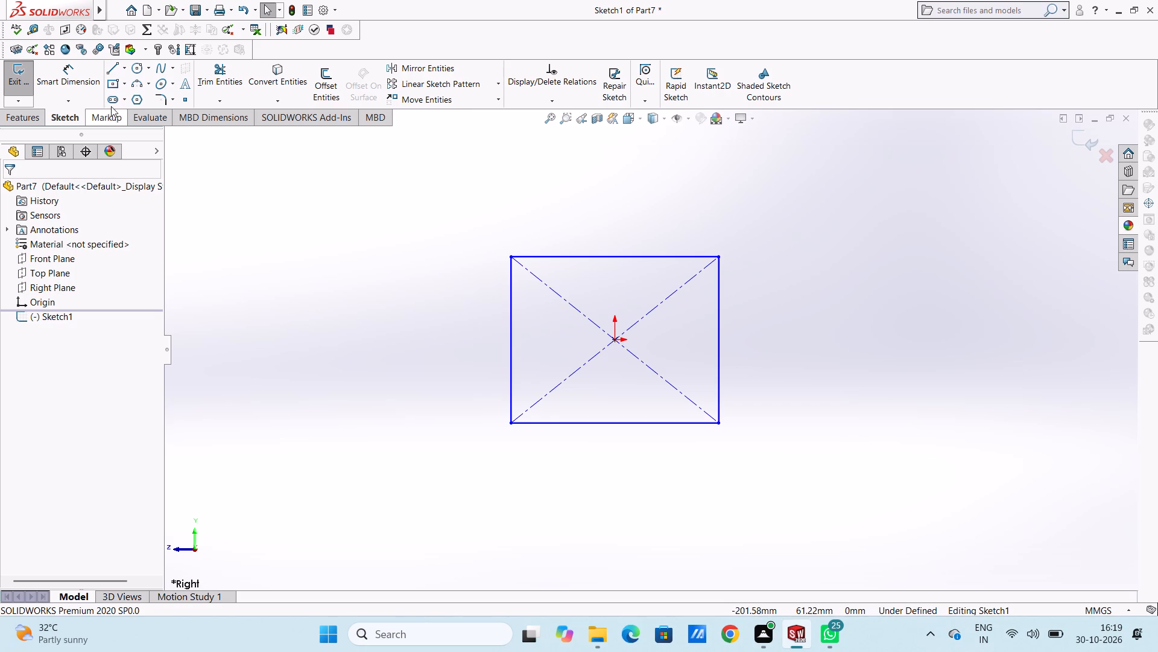
{"action": "left_click", "coordinate": [84, 67]}
{"action": "left_click", "coordinate": [515, 296]}
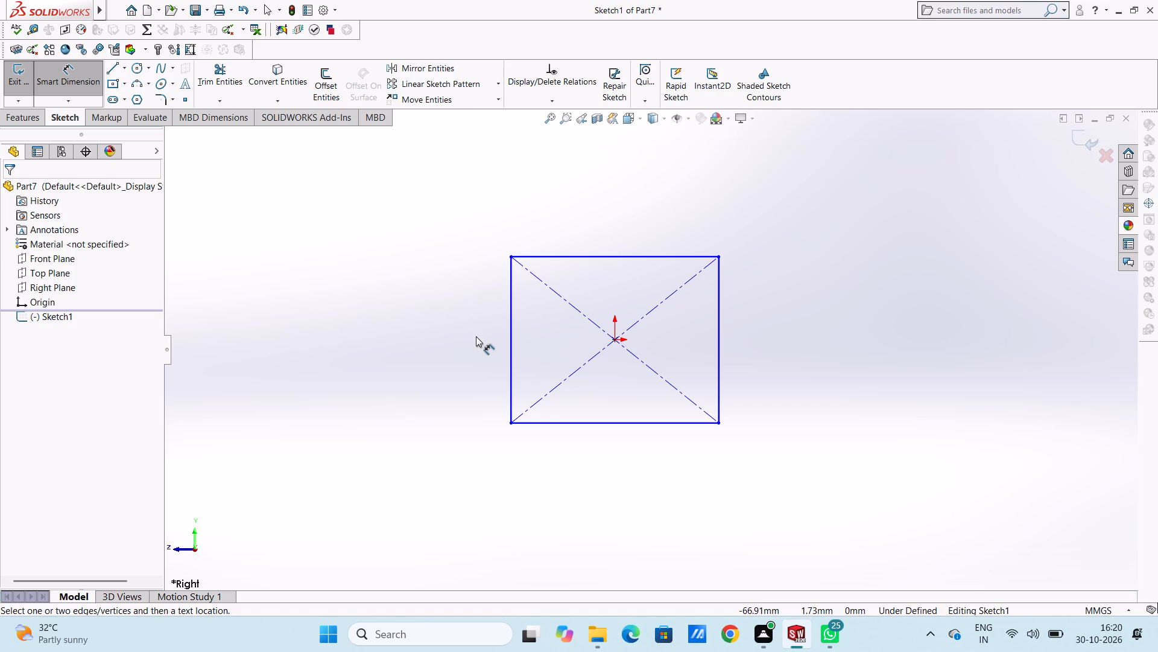
{"action": "left_click", "coordinate": [513, 328]}
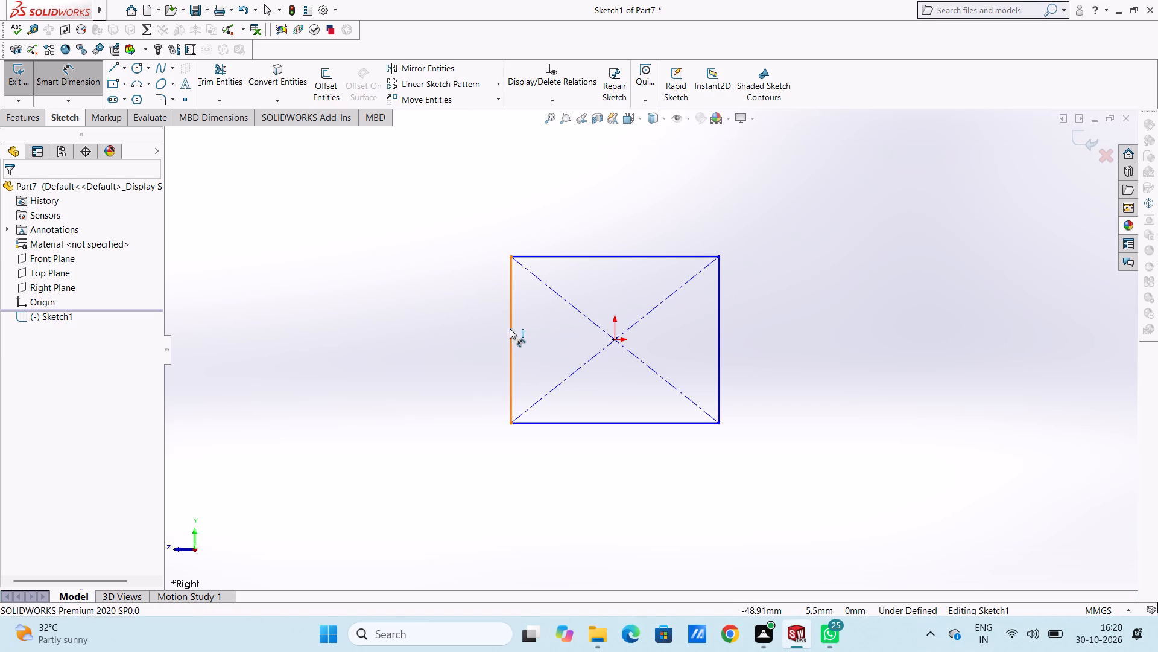
{"action": "left_click", "coordinate": [349, 340]}
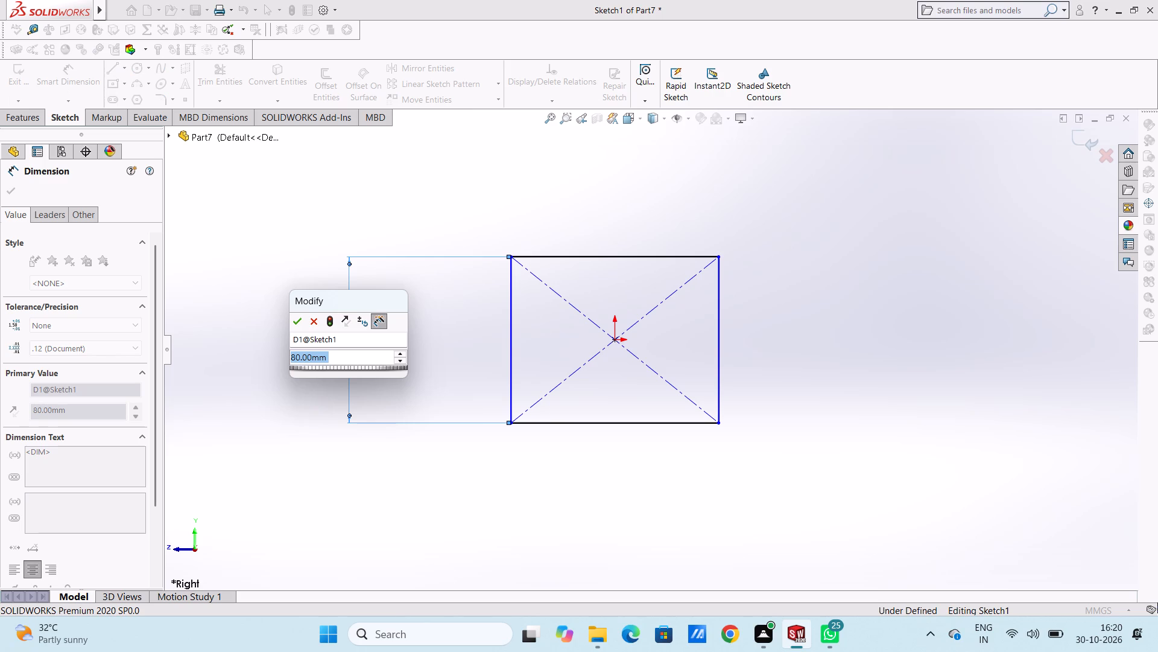
{"action": "key", "text": "Return"}
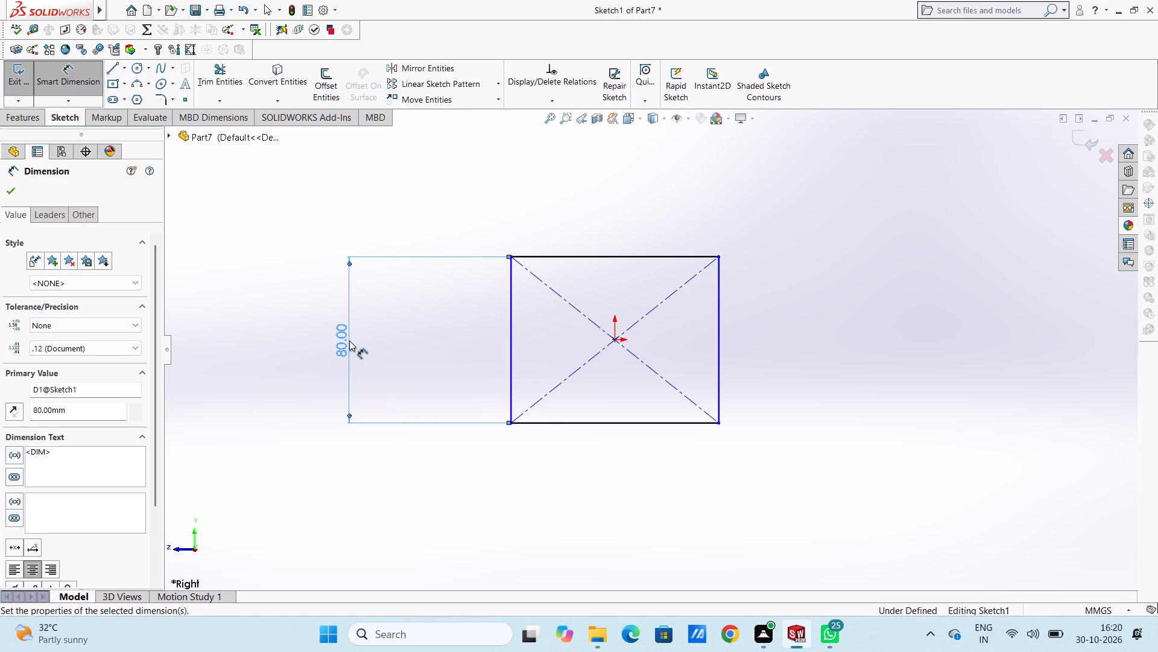
{"action": "left_click", "coordinate": [465, 332]}
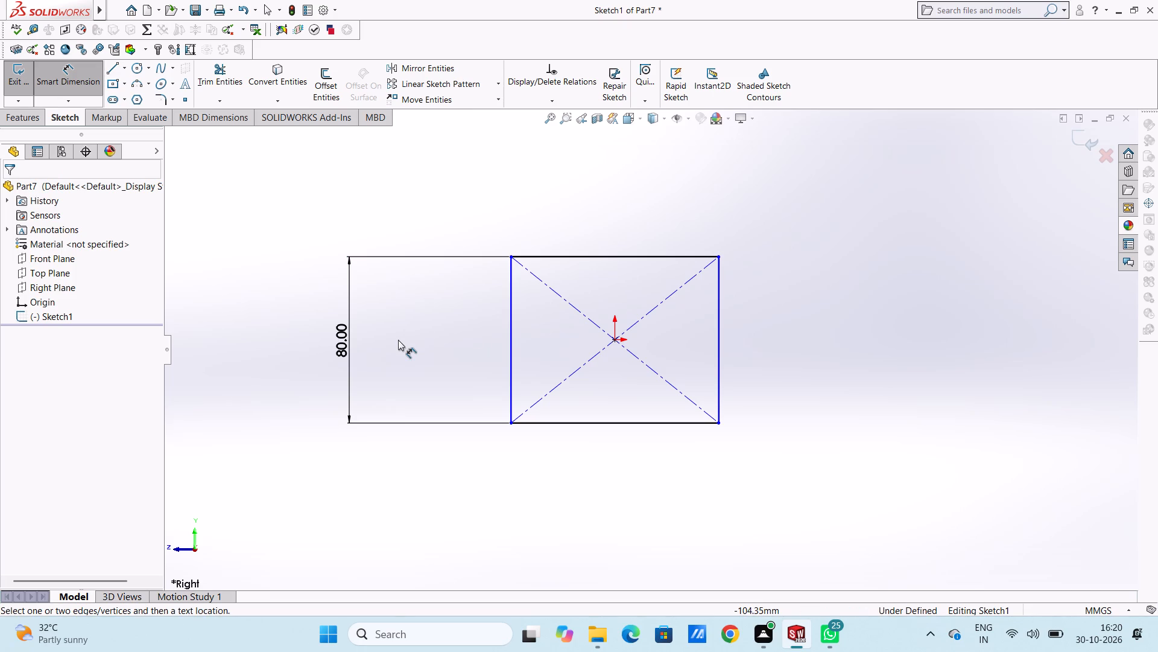
Add a 100 mm width dimension above the rectangle's top edge and leave the dimension command.
{"action": "left_click", "coordinate": [589, 254]}
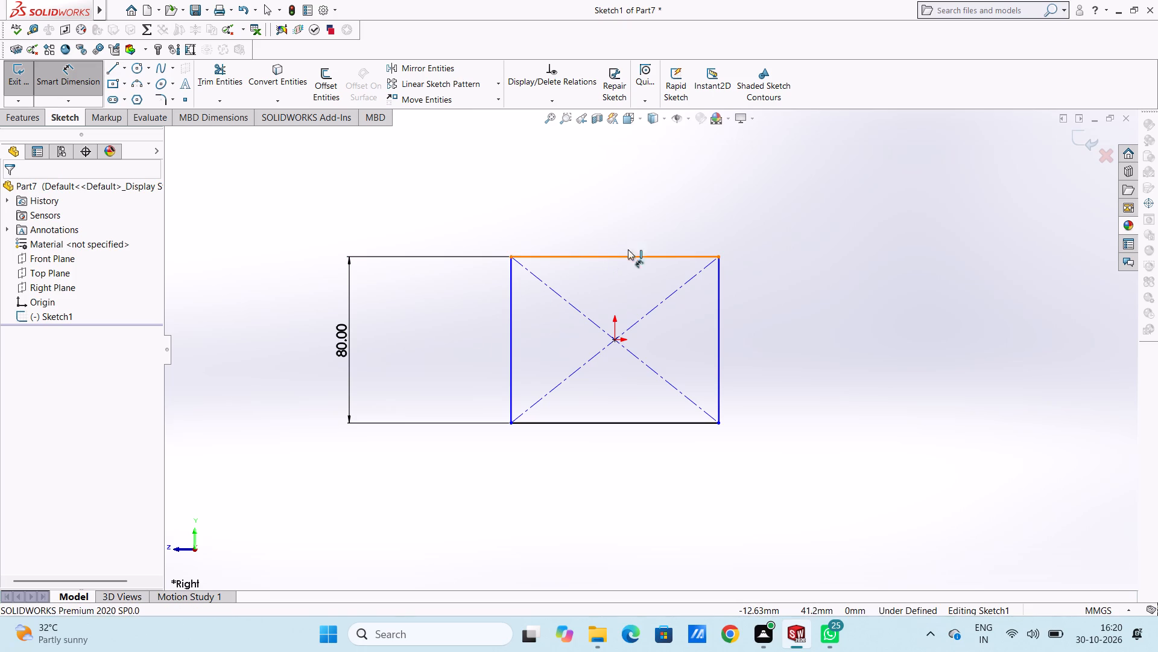
{"action": "left_click", "coordinate": [807, 181]}
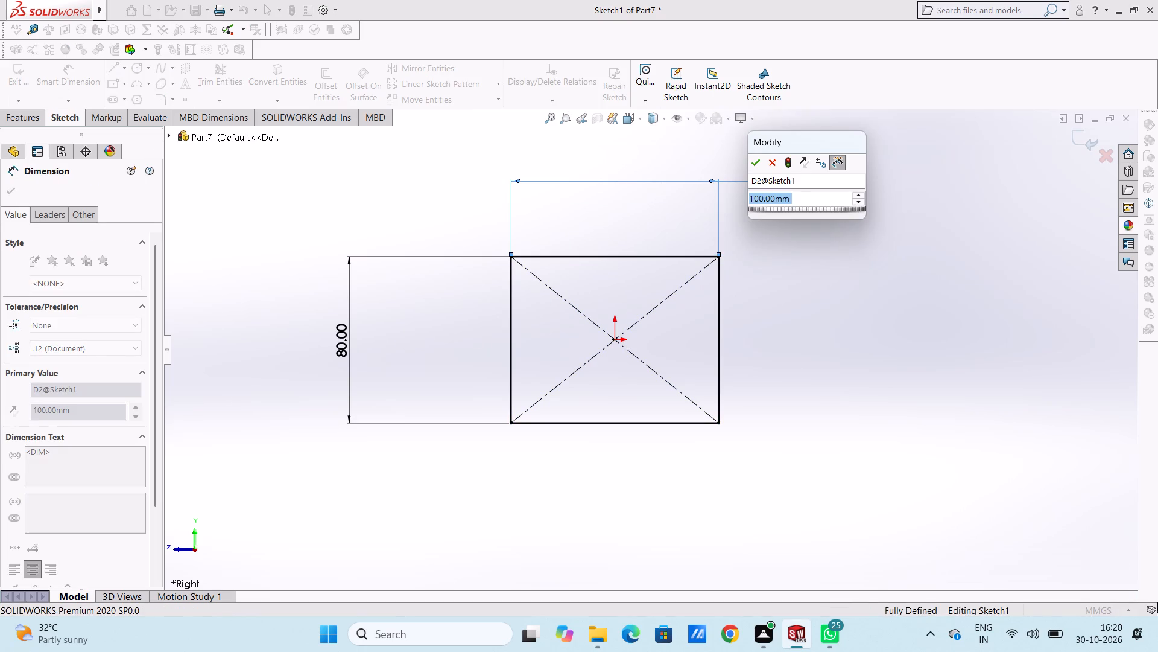
{"action": "key", "text": "Return"}
{"action": "left_click", "coordinate": [769, 320]}
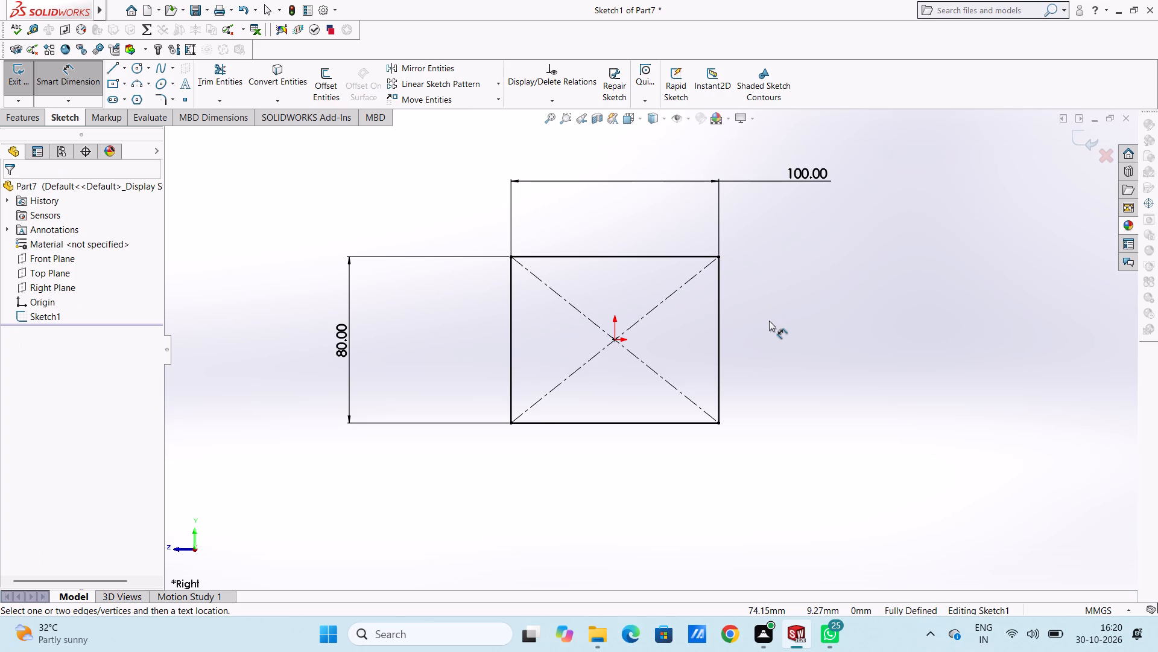
{"action": "scroll", "coordinate": [566, 301], "scroll_direction": "up", "scroll_amount": 2}
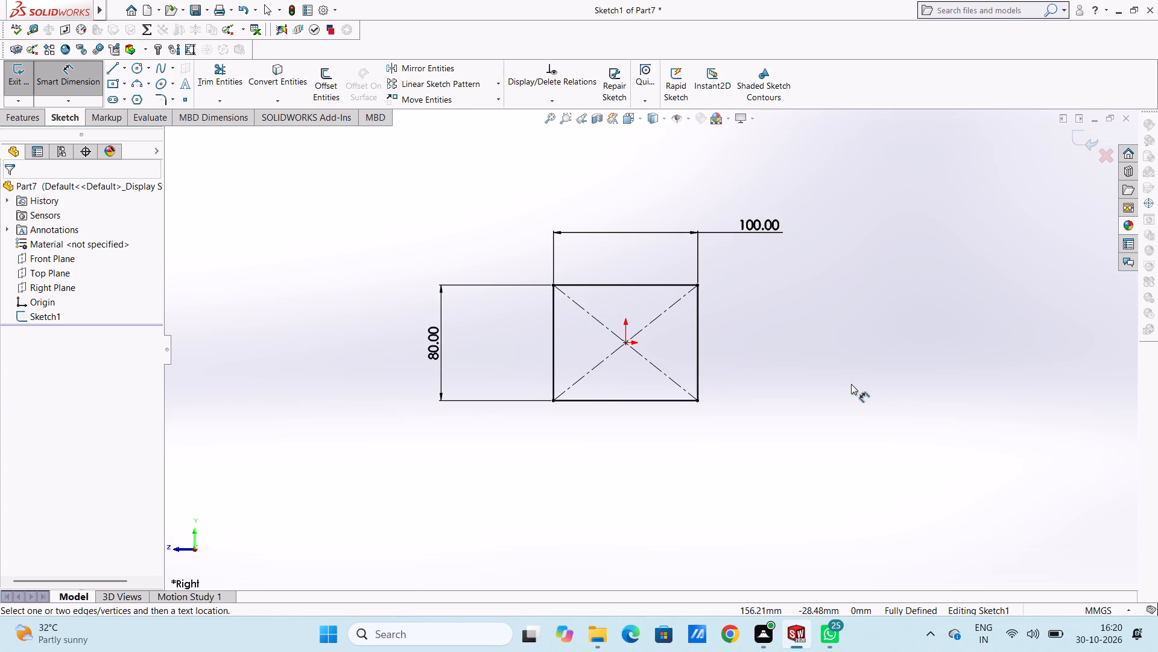
{"action": "scroll", "coordinate": [628, 348], "scroll_direction": "down", "scroll_amount": 3}
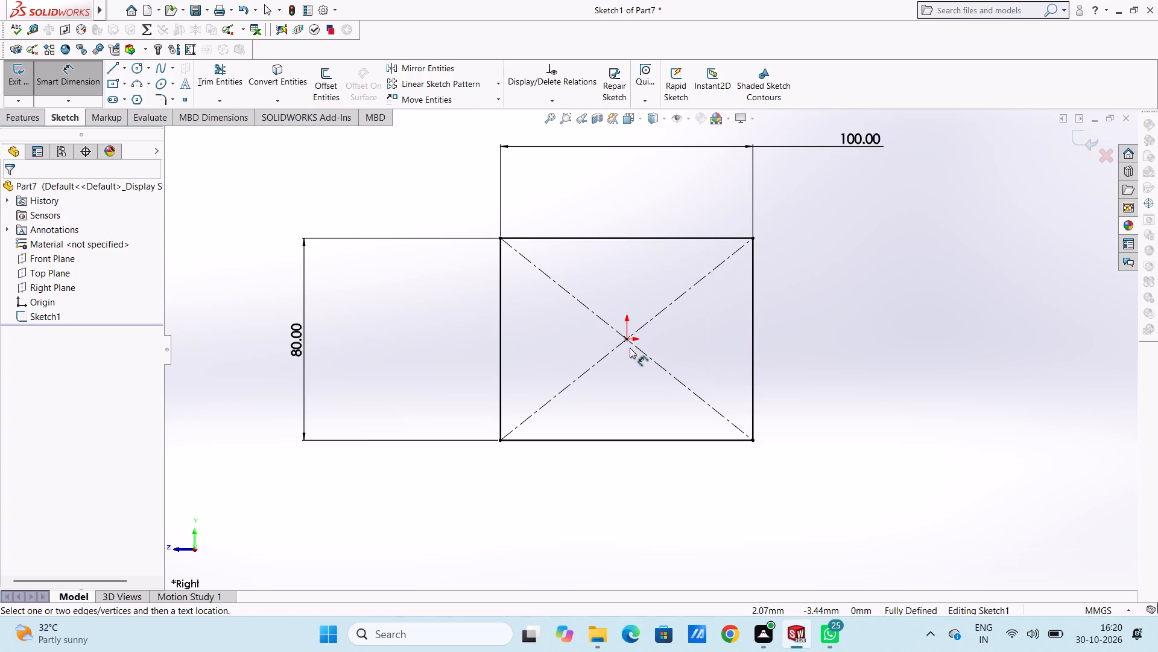
{"action": "scroll", "coordinate": [666, 225], "scroll_direction": "up", "scroll_amount": 2}
{"action": "scroll", "coordinate": [660, 284], "scroll_direction": "down", "scroll_amount": 2}
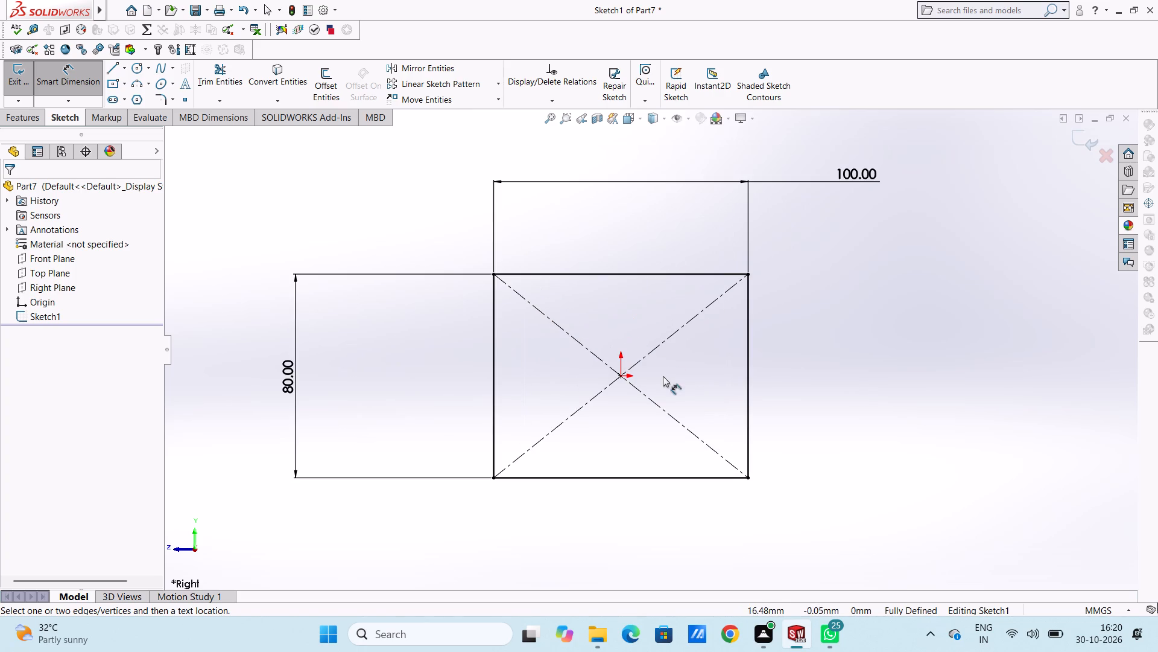
{"action": "left_click", "coordinate": [86, 57]}
{"action": "left_click", "coordinate": [92, 86]}
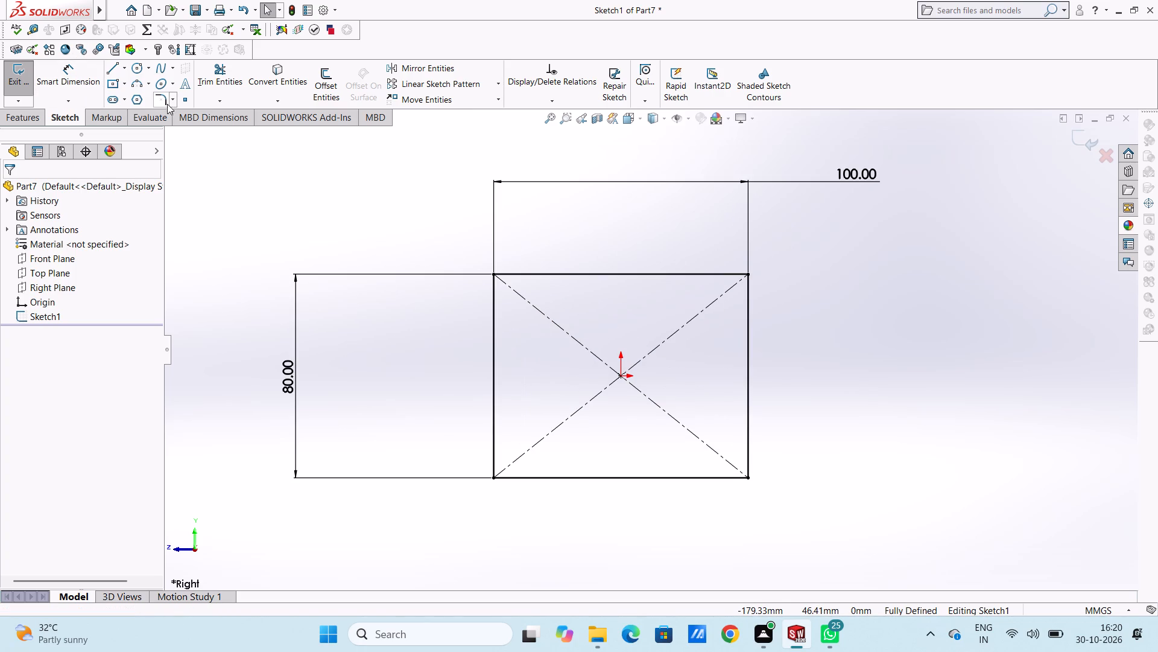
Round all four corners of the rectangle with 15 mm sketch fillets.
{"action": "left_click", "coordinate": [164, 89]}
{"action": "left_click", "coordinate": [163, 98]}
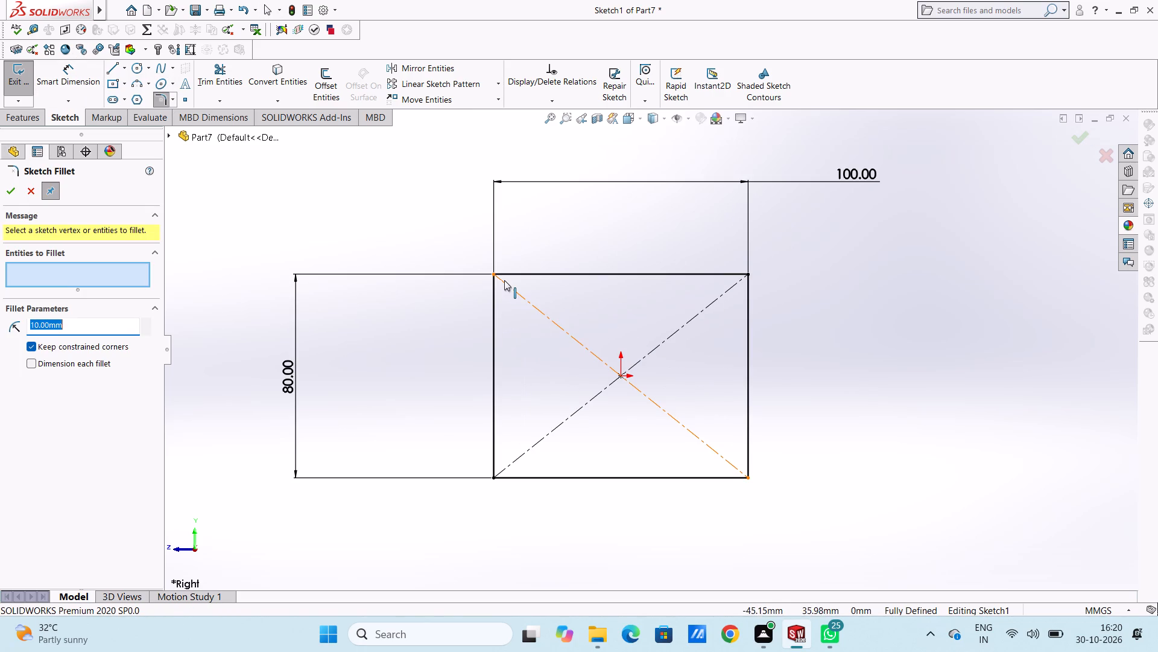
{"action": "left_click", "coordinate": [495, 280]}
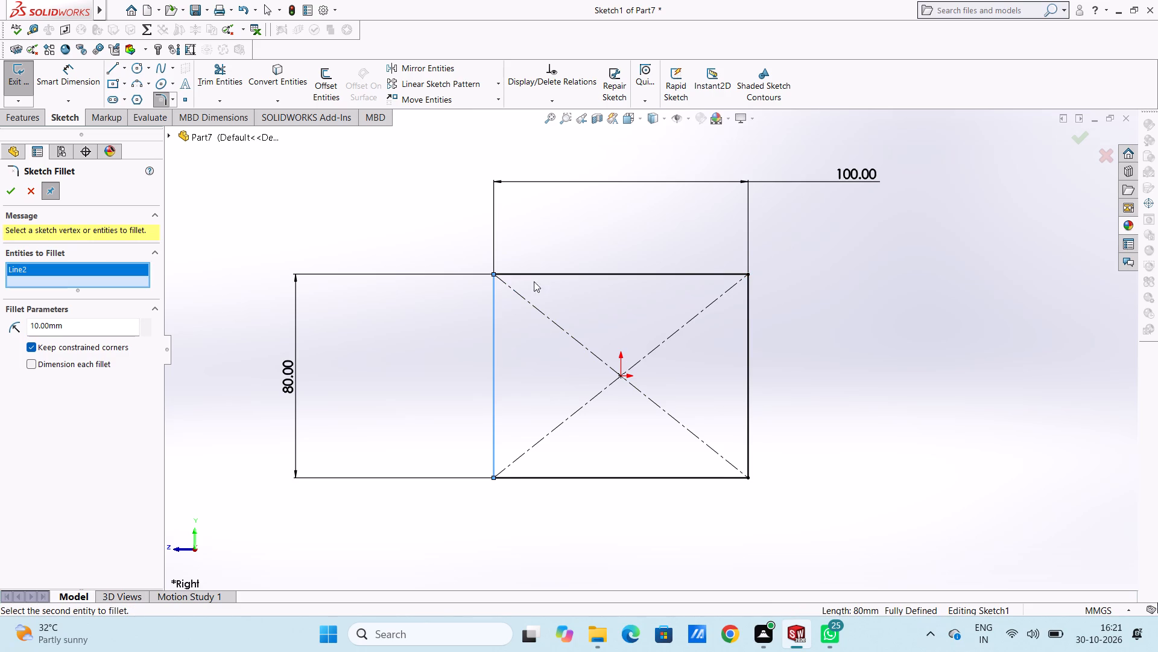
{"action": "double_click", "coordinate": [119, 325]}
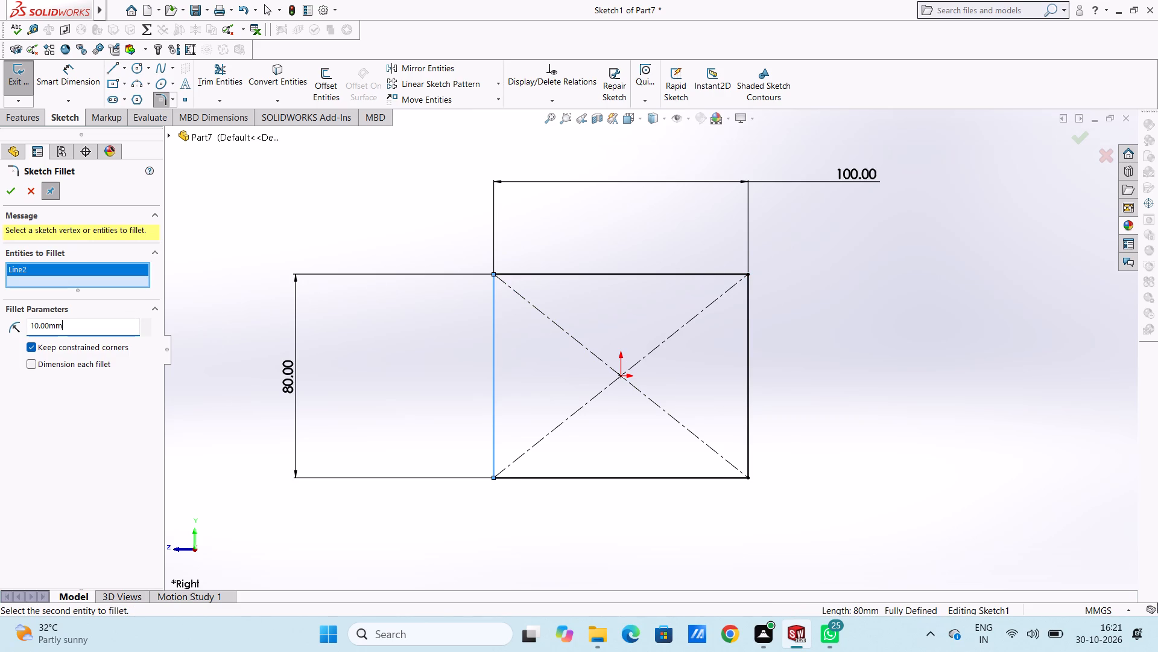
{"action": "double_click", "coordinate": [116, 326]}
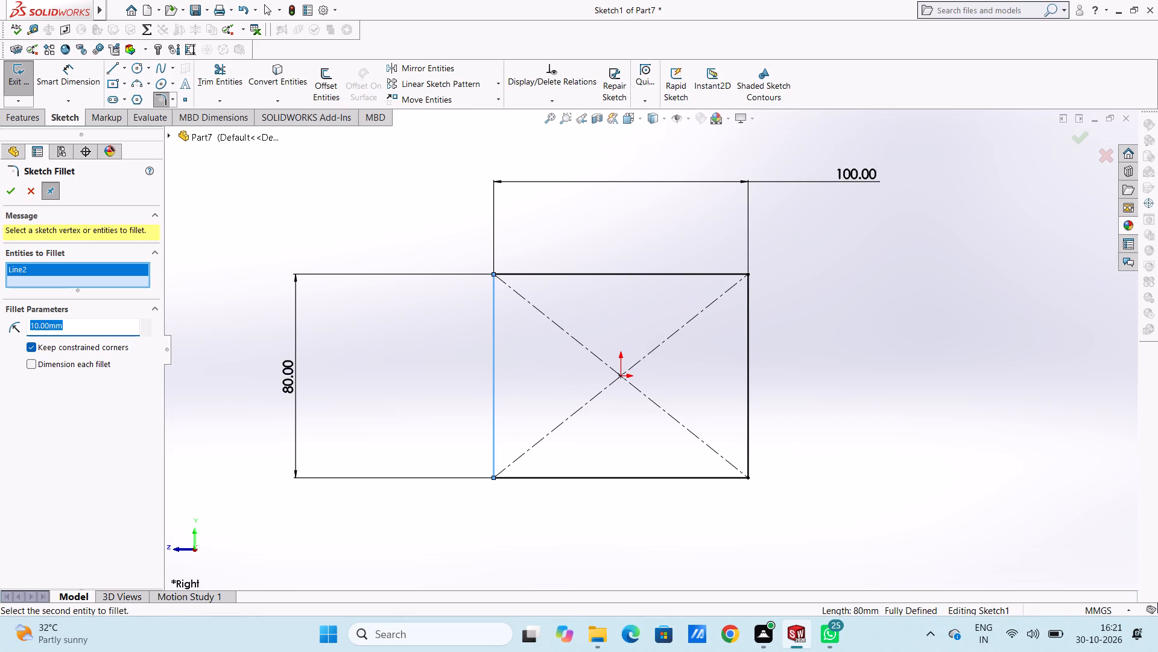
{"action": "type", "text": "20"}
{"action": "key", "text": "Return"}
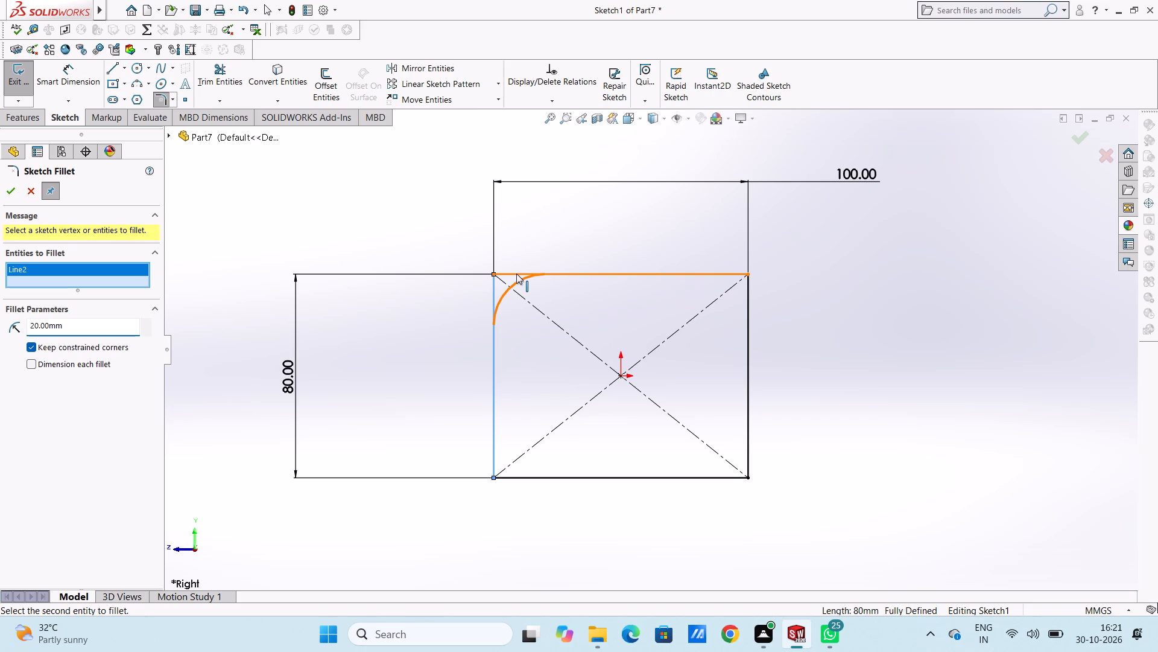
{"action": "double_click", "coordinate": [124, 327]}
{"action": "type", "text": "15"}
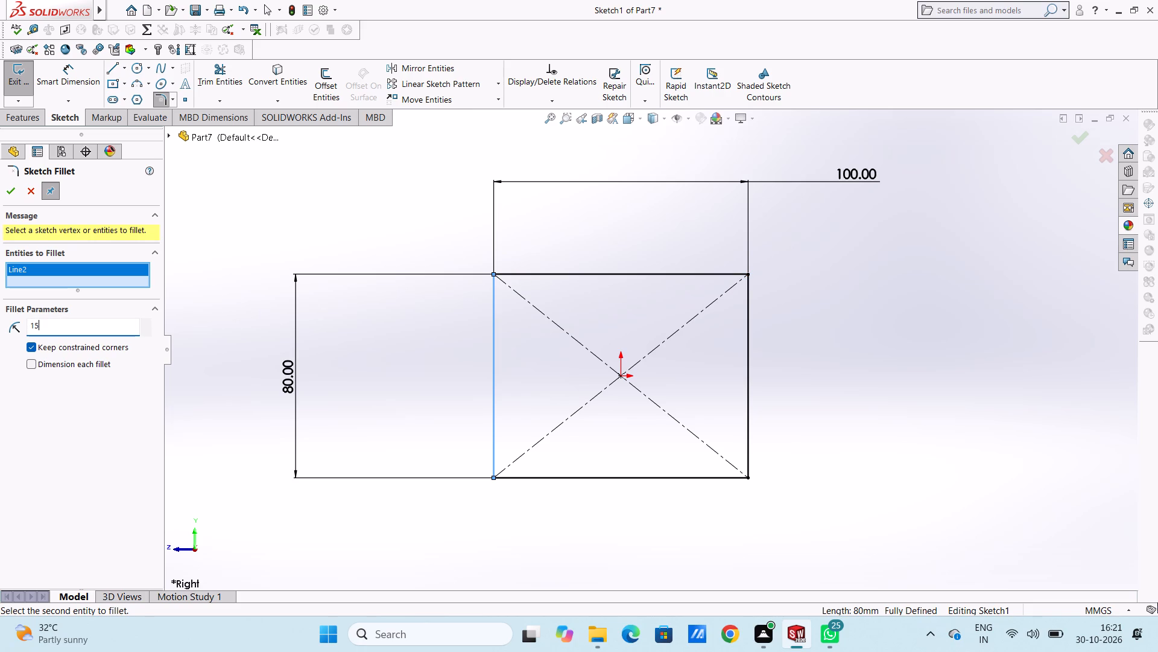
{"action": "key", "text": "Return"}
{"action": "left_click", "coordinate": [525, 272]}
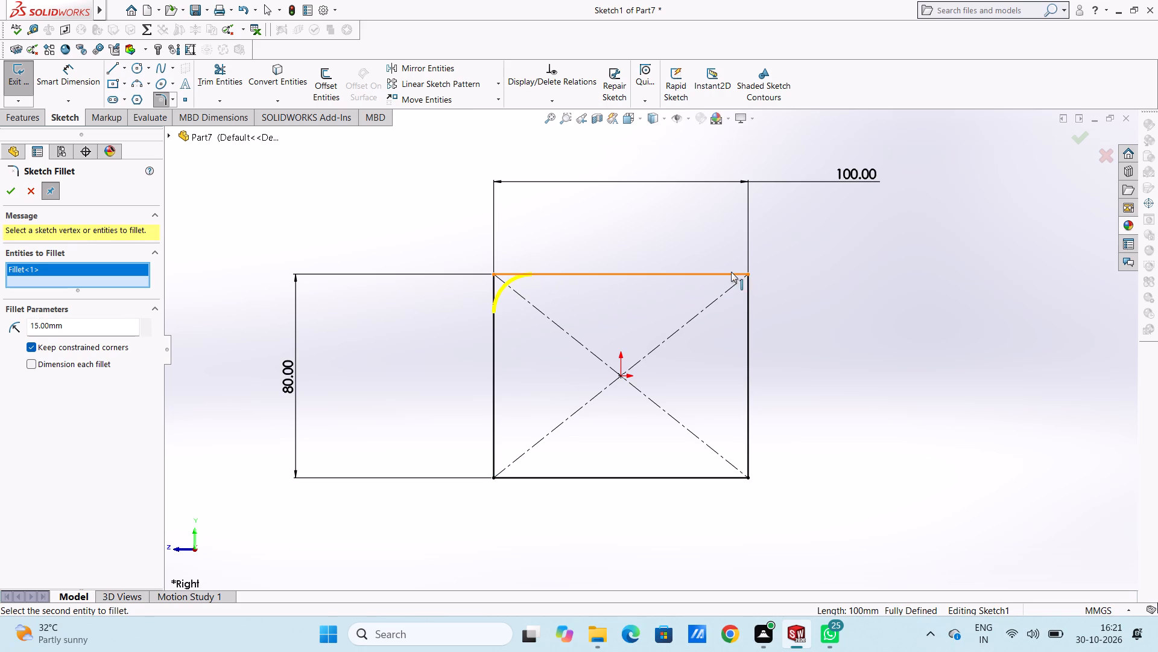
{"action": "left_click", "coordinate": [746, 287]}
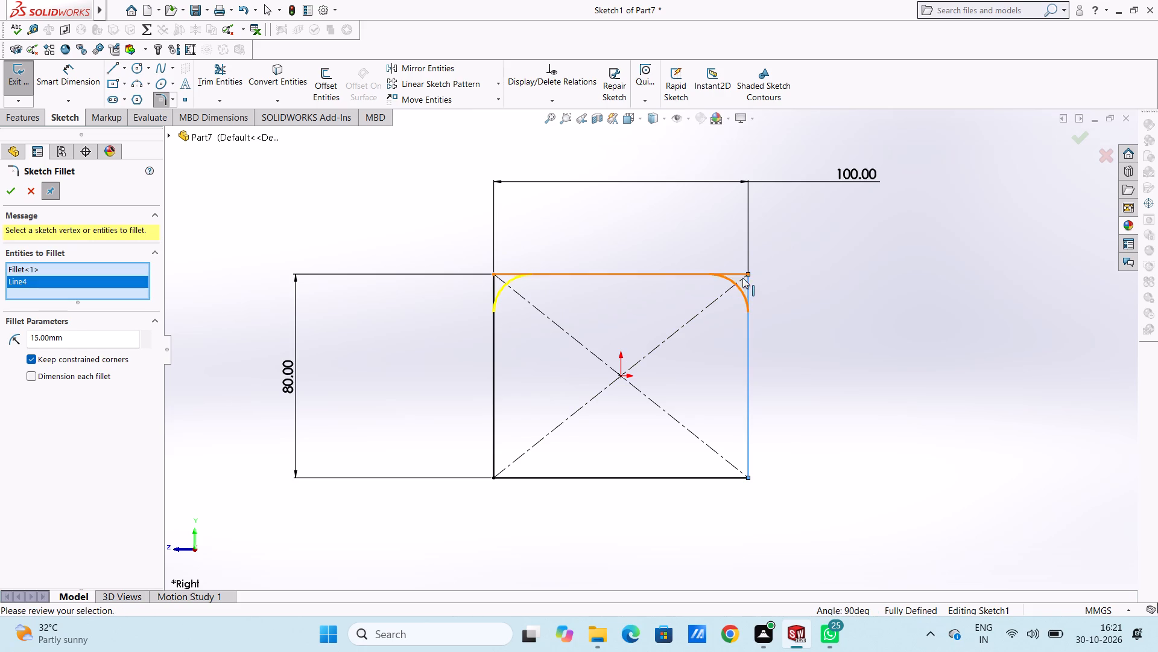
{"action": "left_click", "coordinate": [739, 275]}
{"action": "left_click", "coordinate": [751, 414]}
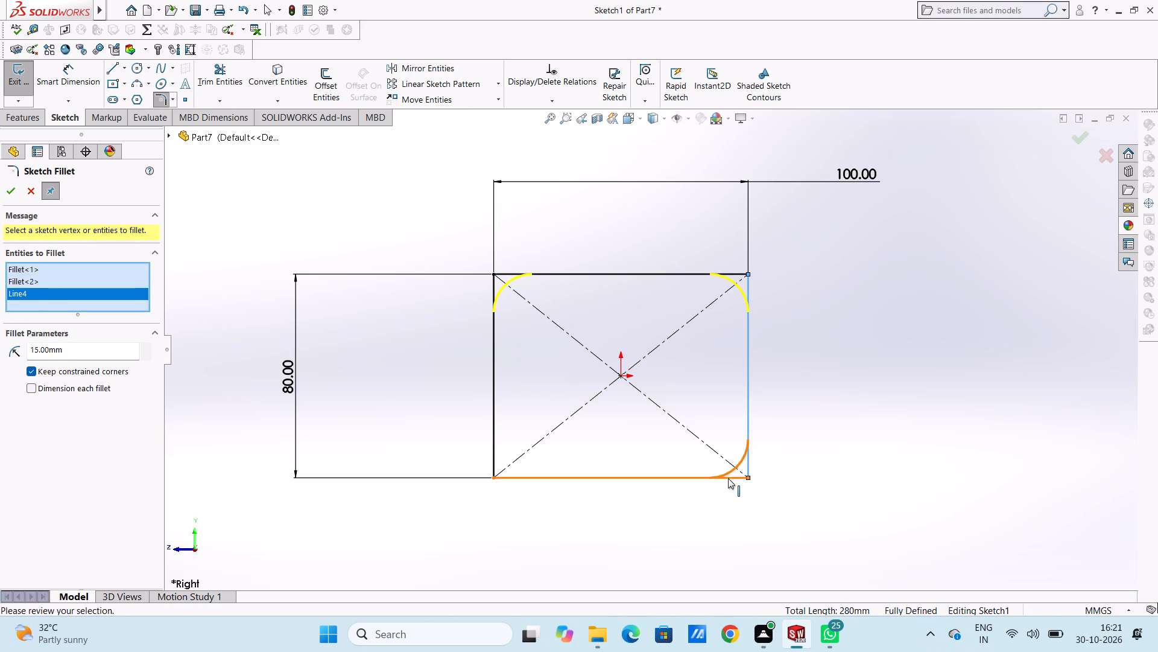
{"action": "left_click", "coordinate": [728, 478]}
{"action": "left_click", "coordinate": [496, 443]}
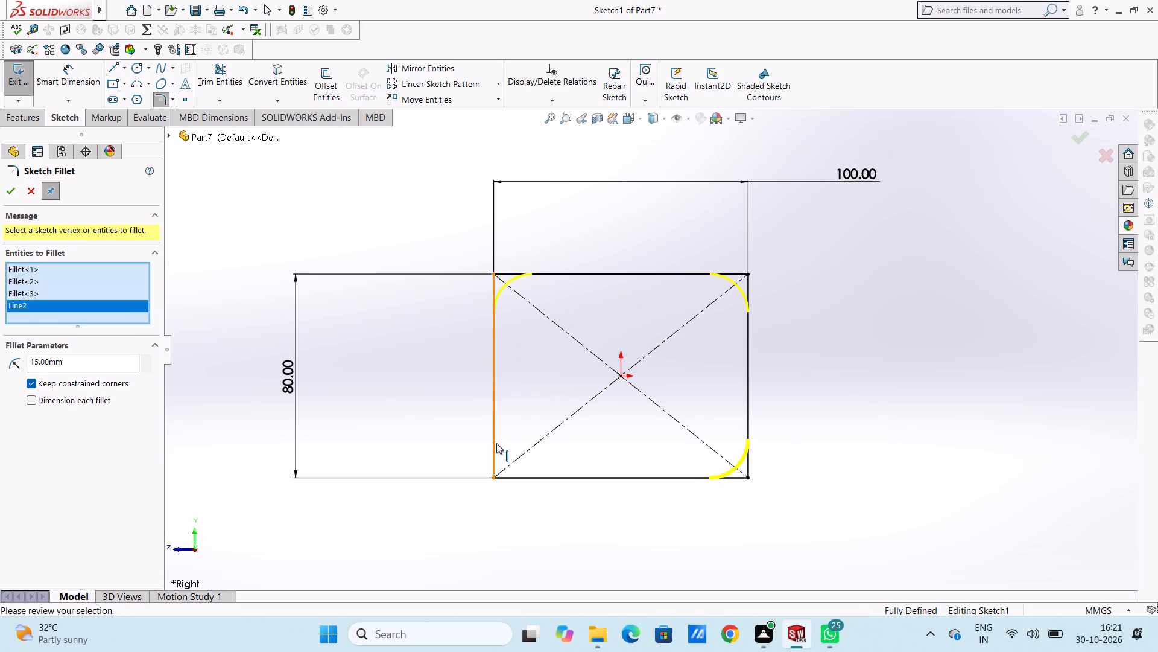
{"action": "left_click", "coordinate": [526, 478]}
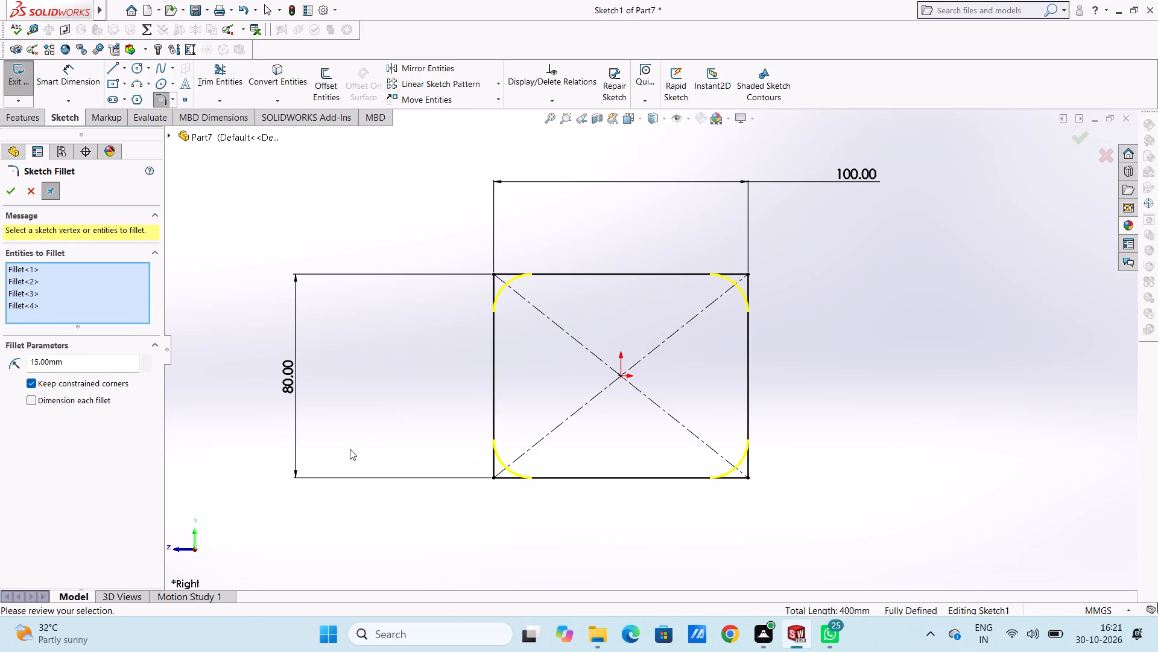
{"action": "left_click", "coordinate": [8, 182]}
{"action": "left_click", "coordinate": [8, 183]}
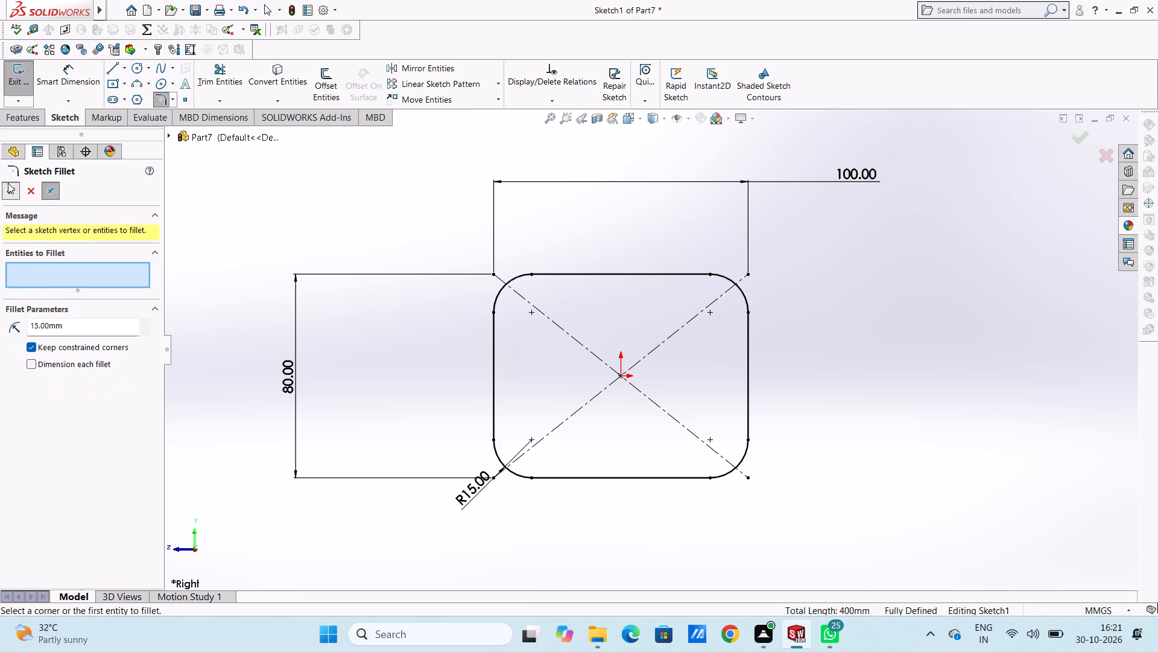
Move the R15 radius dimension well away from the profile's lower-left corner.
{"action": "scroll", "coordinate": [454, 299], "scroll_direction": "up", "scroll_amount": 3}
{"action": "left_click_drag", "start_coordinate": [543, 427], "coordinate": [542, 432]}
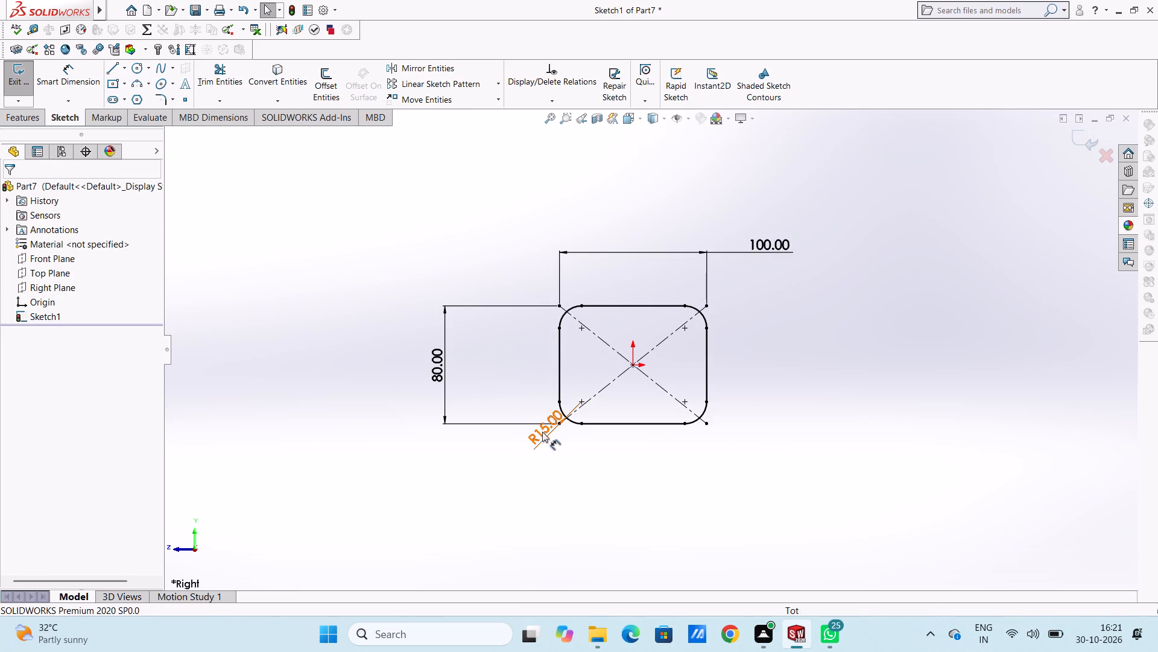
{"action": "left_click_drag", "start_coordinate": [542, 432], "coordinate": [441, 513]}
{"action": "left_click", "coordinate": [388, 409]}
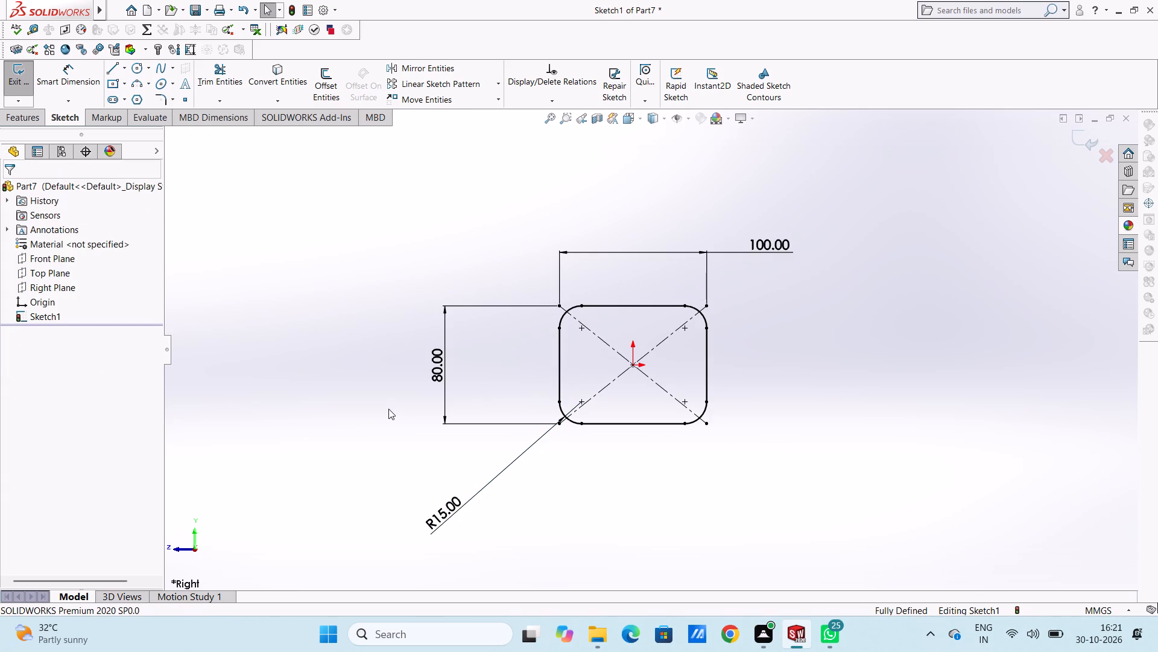
Undo the radius dimension move and the sketch fillets on all four corners.
{"action": "key", "text": "ctrl+z"}
{"action": "key", "text": "ctrl+z"}
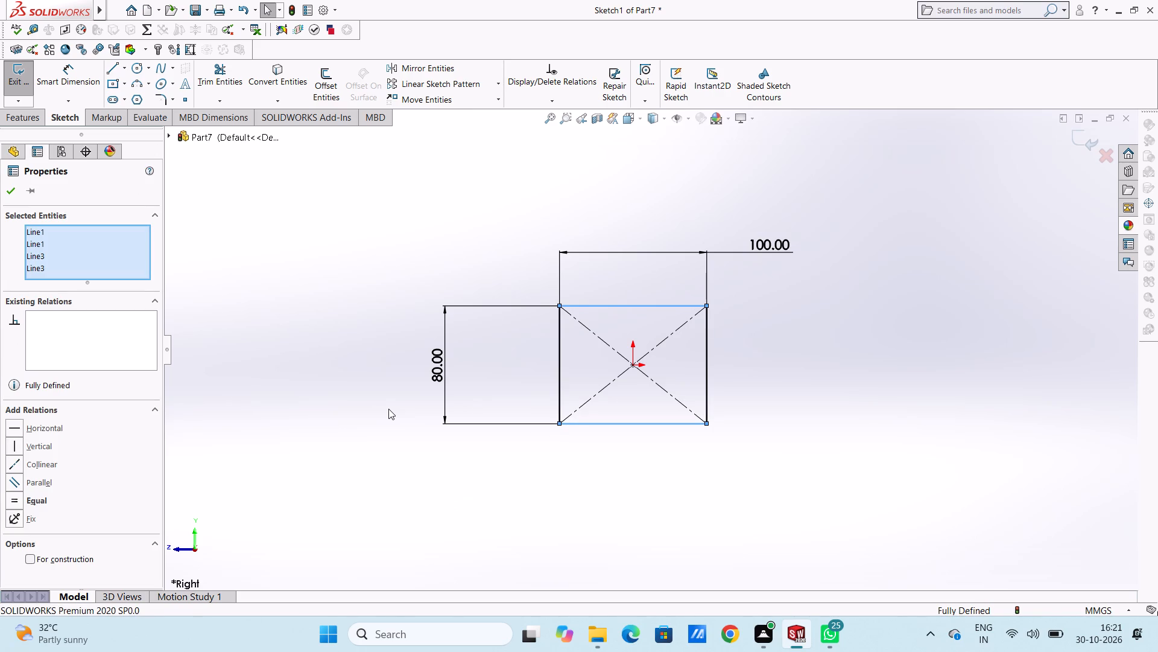
{"action": "left_click", "coordinate": [388, 409]}
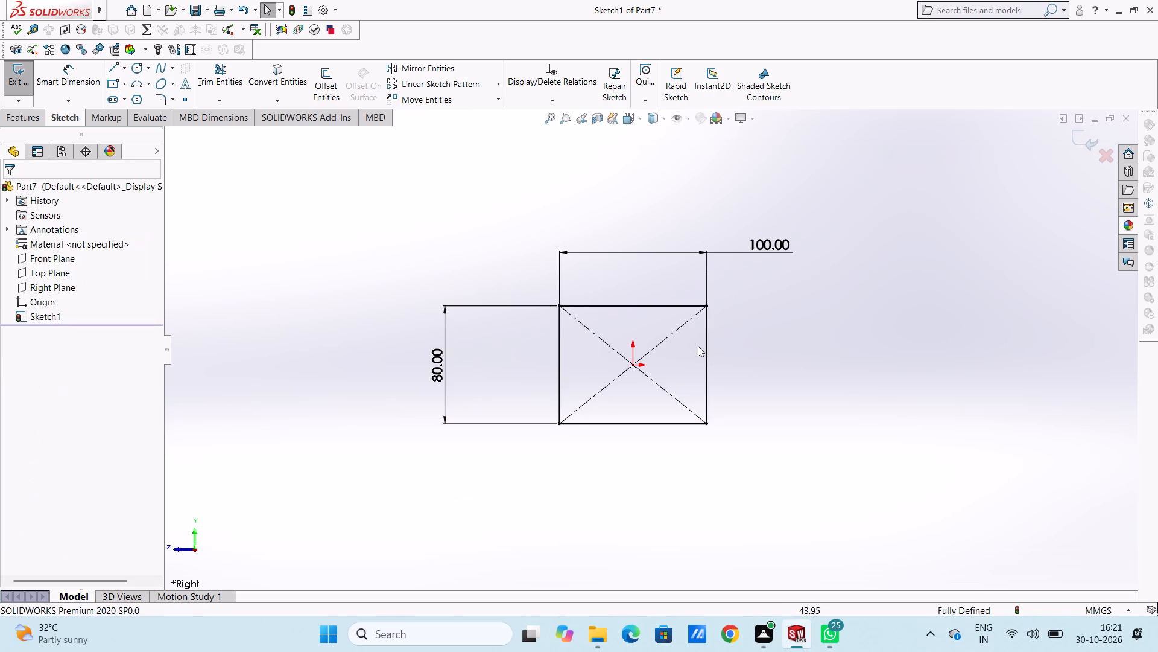
Round only the rectangle's two upper corners with 15 mm sketch fillets and leave the fillet command.
{"action": "scroll", "coordinate": [698, 357], "scroll_direction": "down", "scroll_amount": 1}
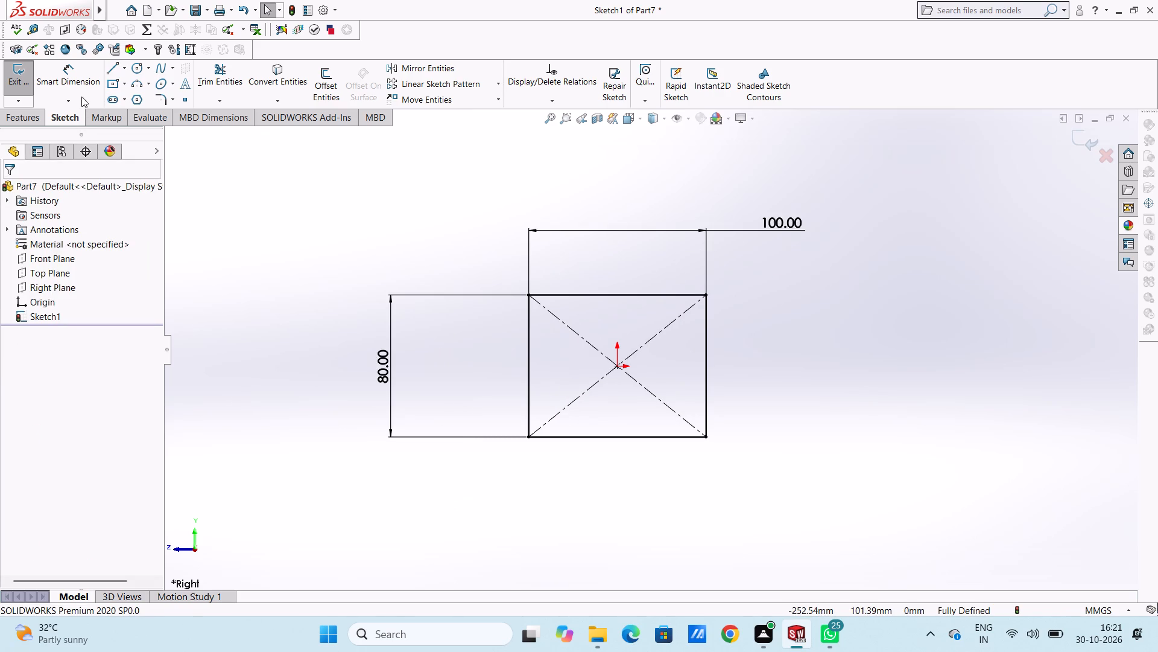
{"action": "left_click", "coordinate": [156, 97]}
{"action": "left_click", "coordinate": [531, 325]}
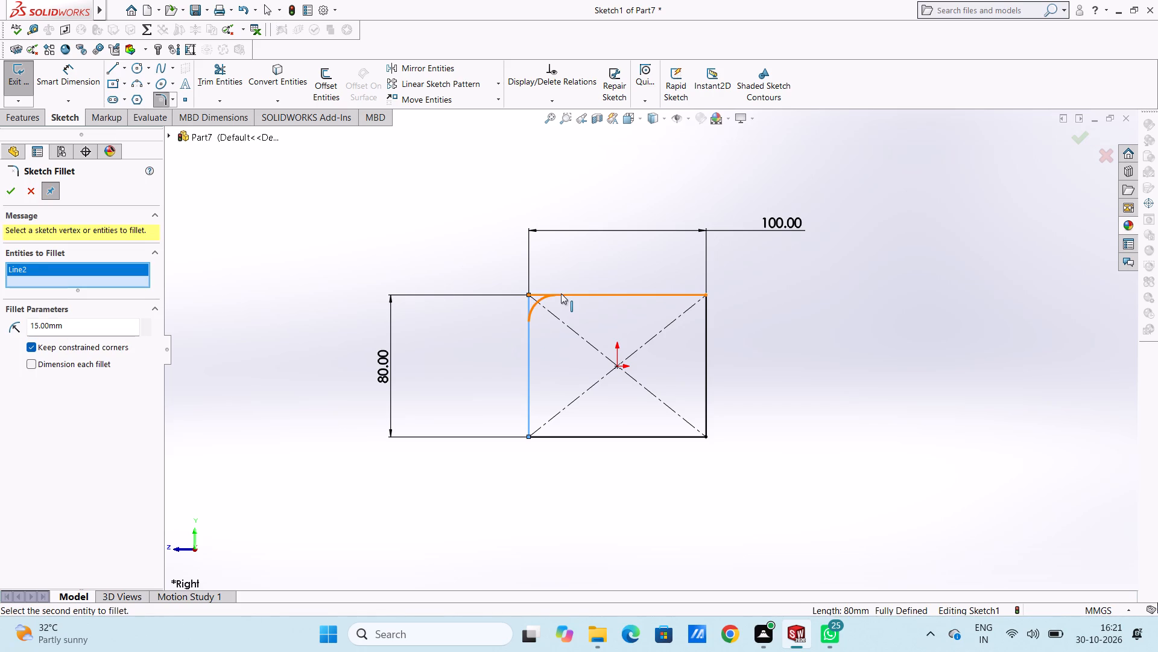
{"action": "left_click", "coordinate": [561, 293]}
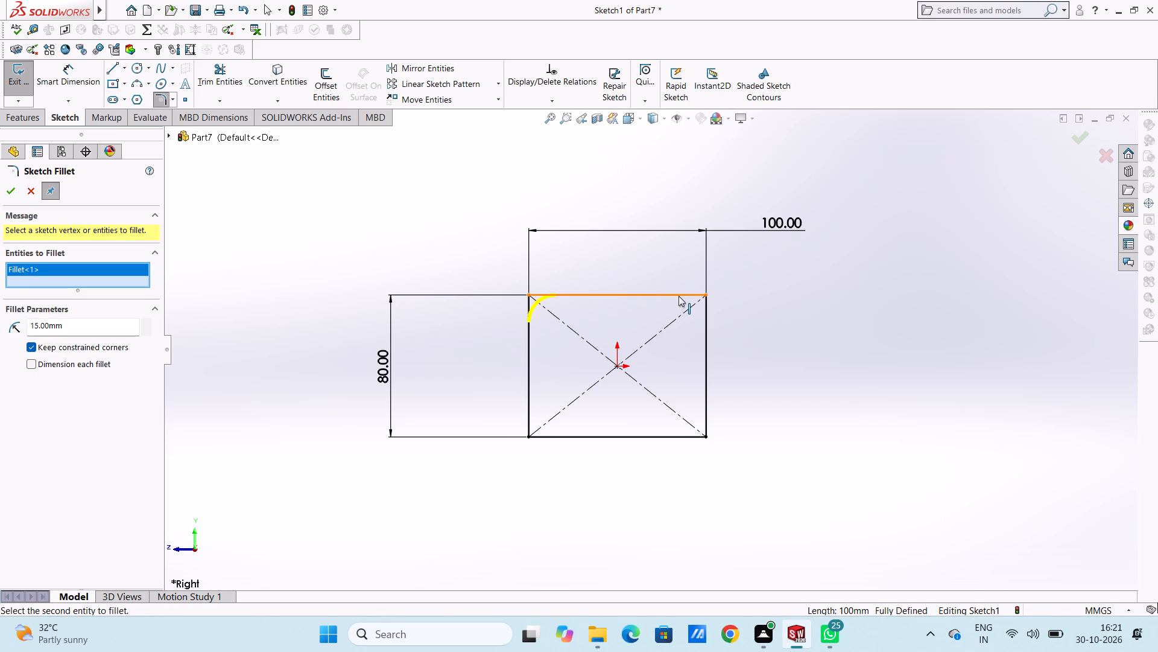
{"action": "left_click", "coordinate": [679, 295]}
{"action": "left_click", "coordinate": [707, 318]}
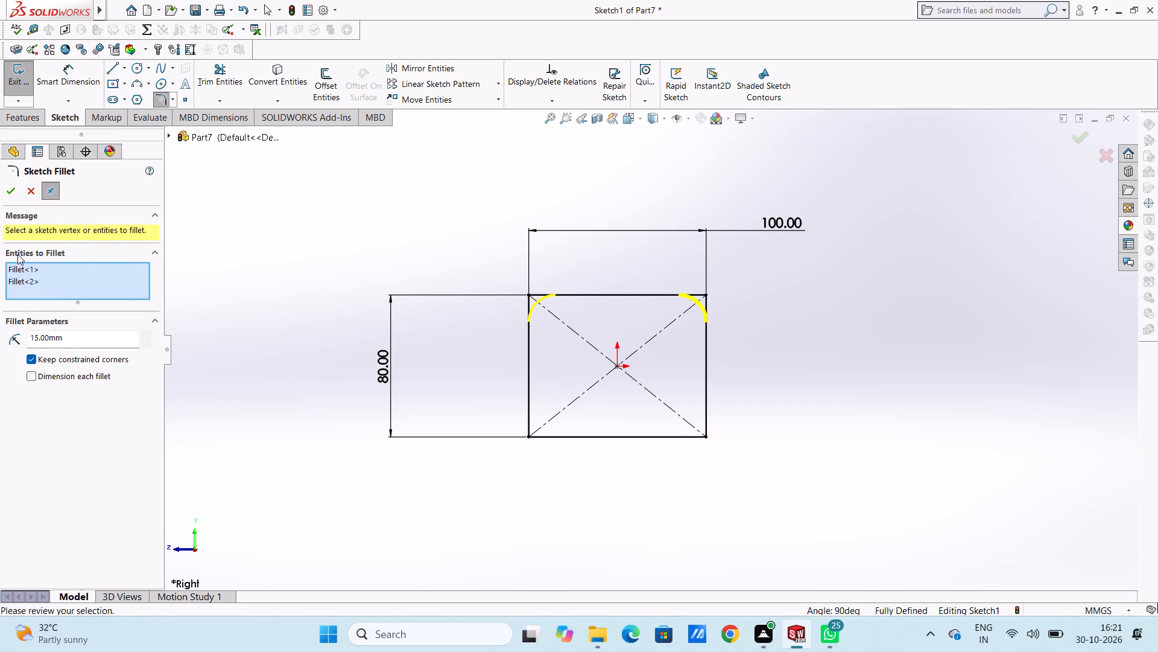
{"action": "left_click", "coordinate": [14, 194]}
{"action": "left_click", "coordinate": [270, 252]}
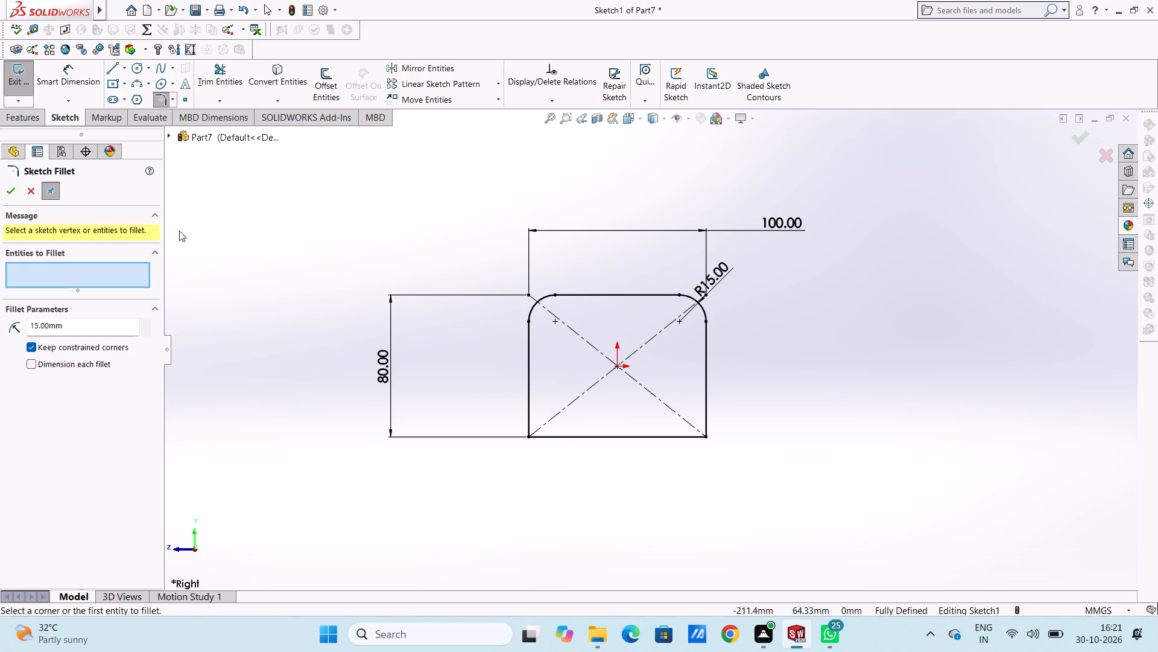
{"action": "left_click", "coordinate": [6, 196]}
{"action": "left_click", "coordinate": [275, 245]}
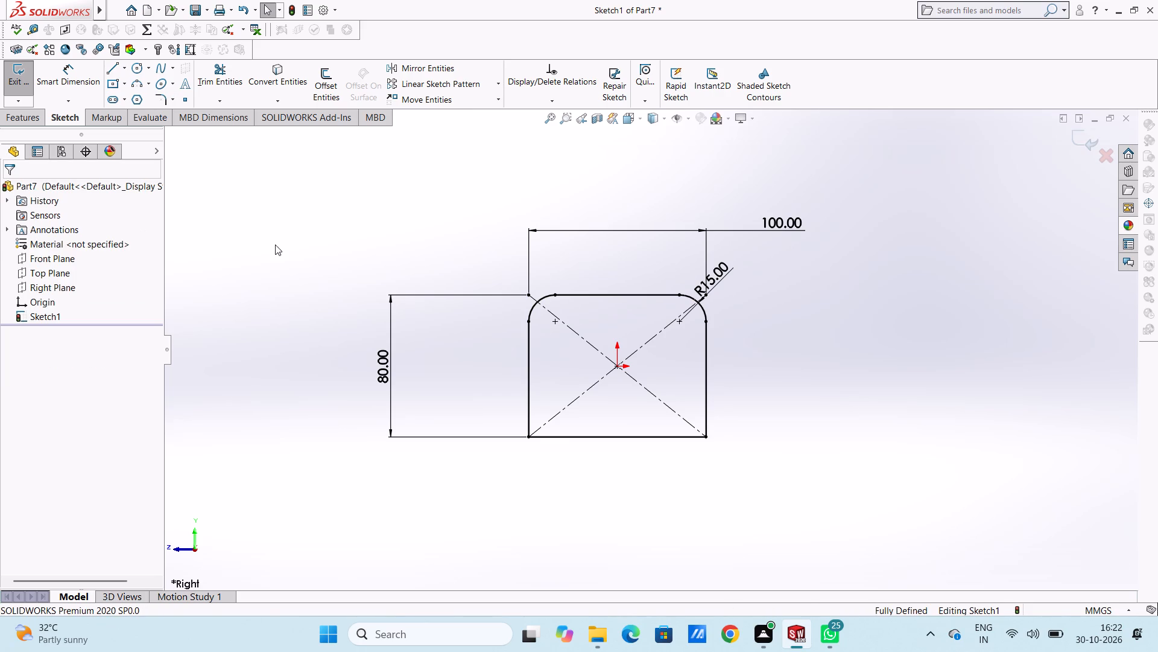
Move the R15 radius dimension up and away from the profile's upper-right corner.
{"action": "left_click_drag", "start_coordinate": [709, 285], "coordinate": [897, 161]}
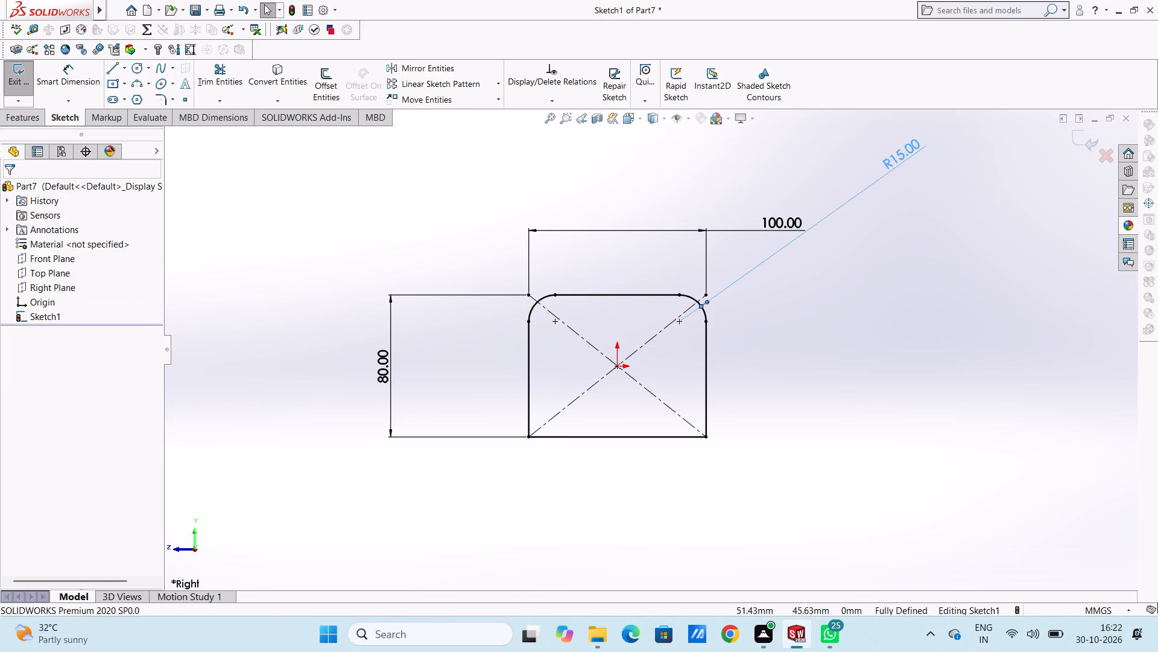
{"action": "left_click", "coordinate": [634, 202]}
Sketch two circles of about 9 mm radius centred on the centre points of the two upper corner fillets.
{"action": "scroll", "coordinate": [696, 377], "scroll_direction": "down", "scroll_amount": 2}
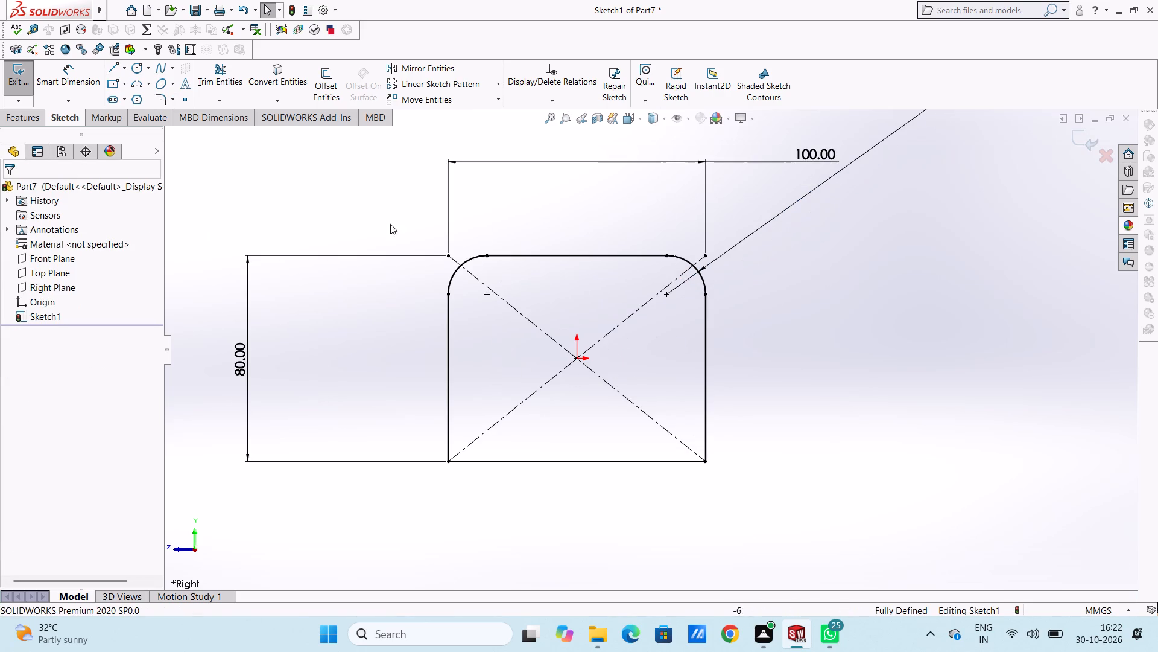
{"action": "left_click", "coordinate": [135, 69]}
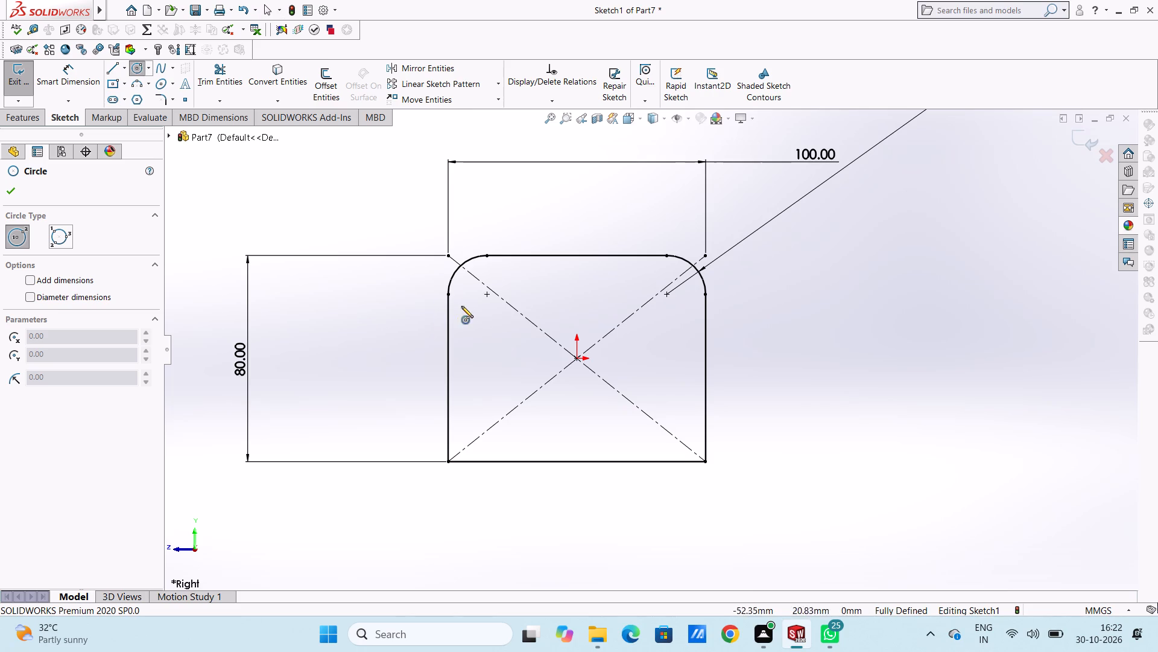
{"action": "left_click", "coordinate": [484, 296]}
{"action": "left_click", "coordinate": [495, 316]}
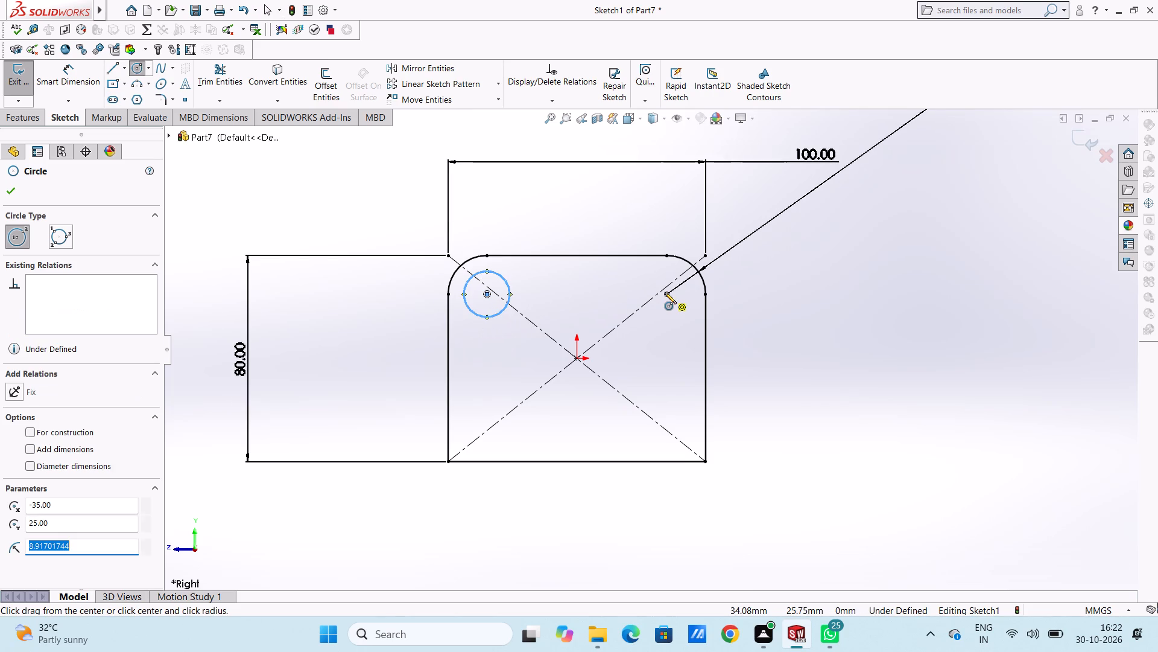
{"action": "left_click", "coordinate": [665, 293]}
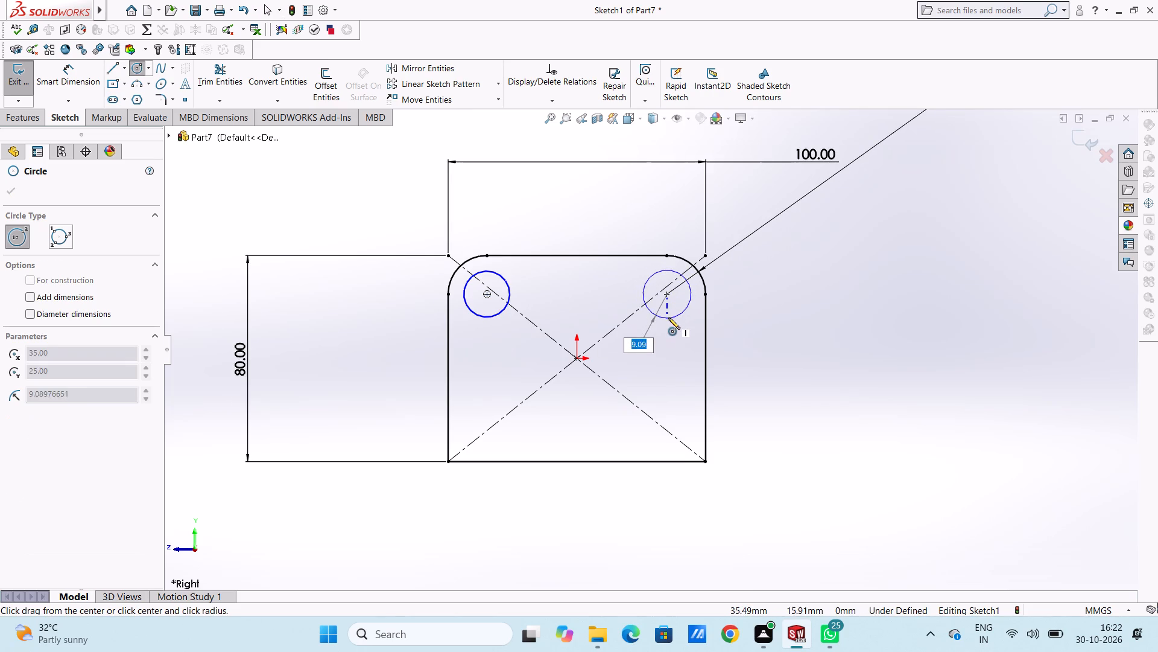
{"action": "left_click", "coordinate": [668, 318]}
{"action": "left_click", "coordinate": [14, 187]}
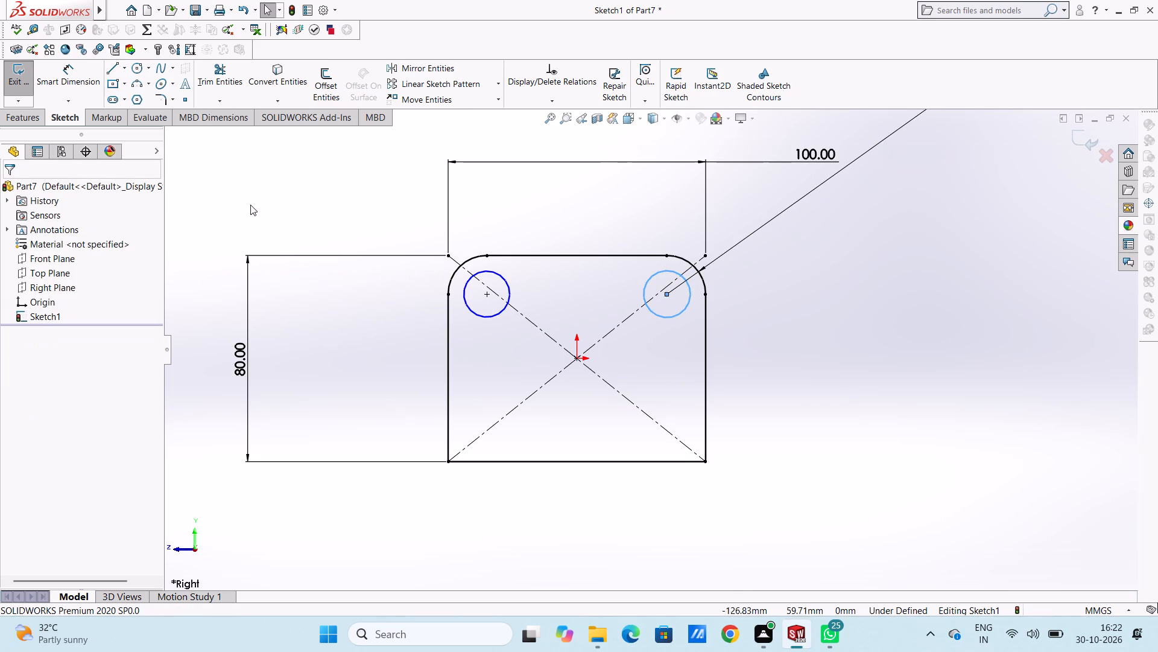
{"action": "left_click", "coordinate": [250, 205]}
Add a 15 mm diameter dimension to the upper-left circle, placed outside the profile.
{"action": "scroll", "coordinate": [571, 255], "scroll_direction": "up", "scroll_amount": 3}
{"action": "scroll", "coordinate": [664, 390], "scroll_direction": "down", "scroll_amount": 1}
{"action": "scroll", "coordinate": [660, 377], "scroll_direction": "up", "scroll_amount": 1}
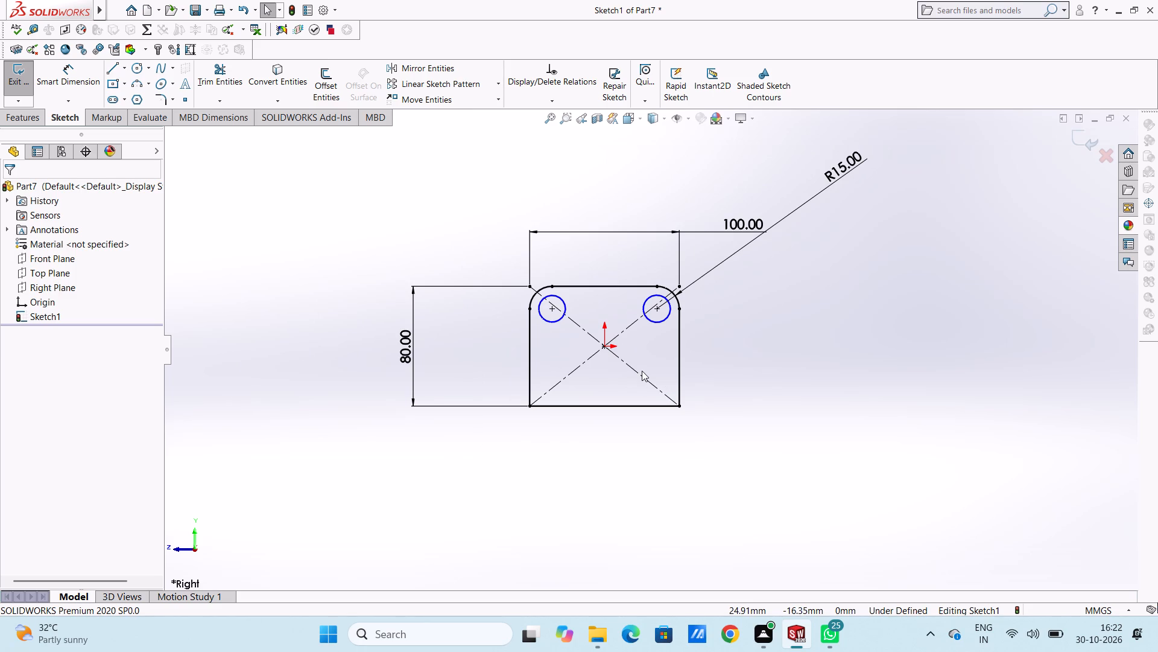
{"action": "left_click", "coordinate": [82, 77]}
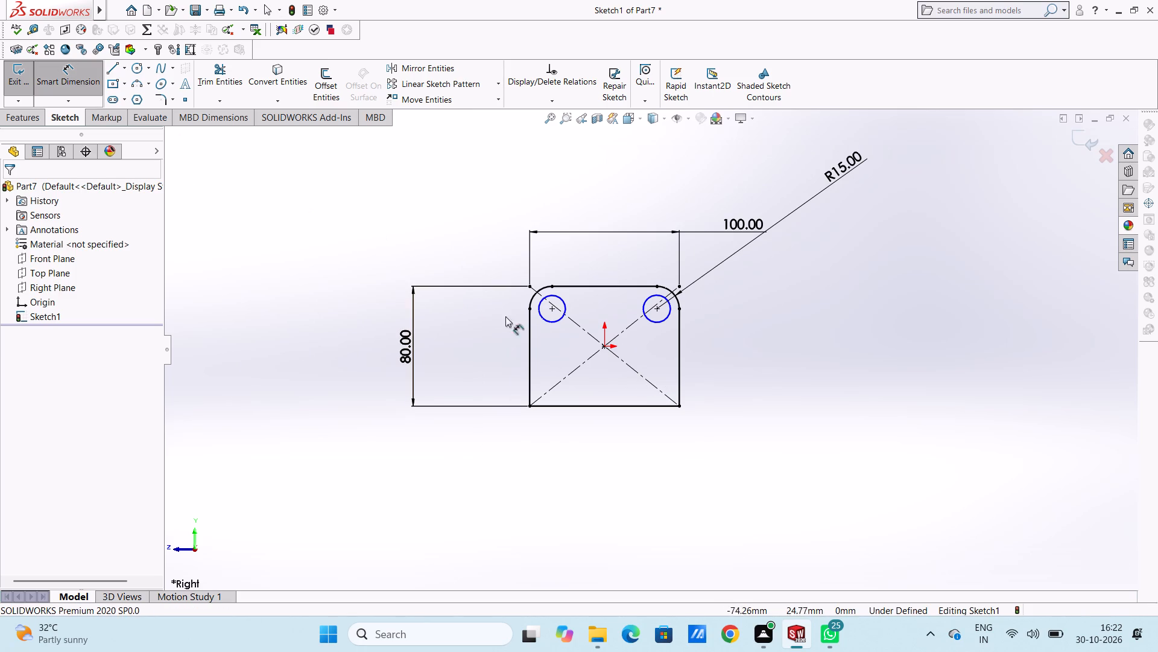
{"action": "left_click", "coordinate": [546, 319]}
{"action": "left_click", "coordinate": [291, 375]}
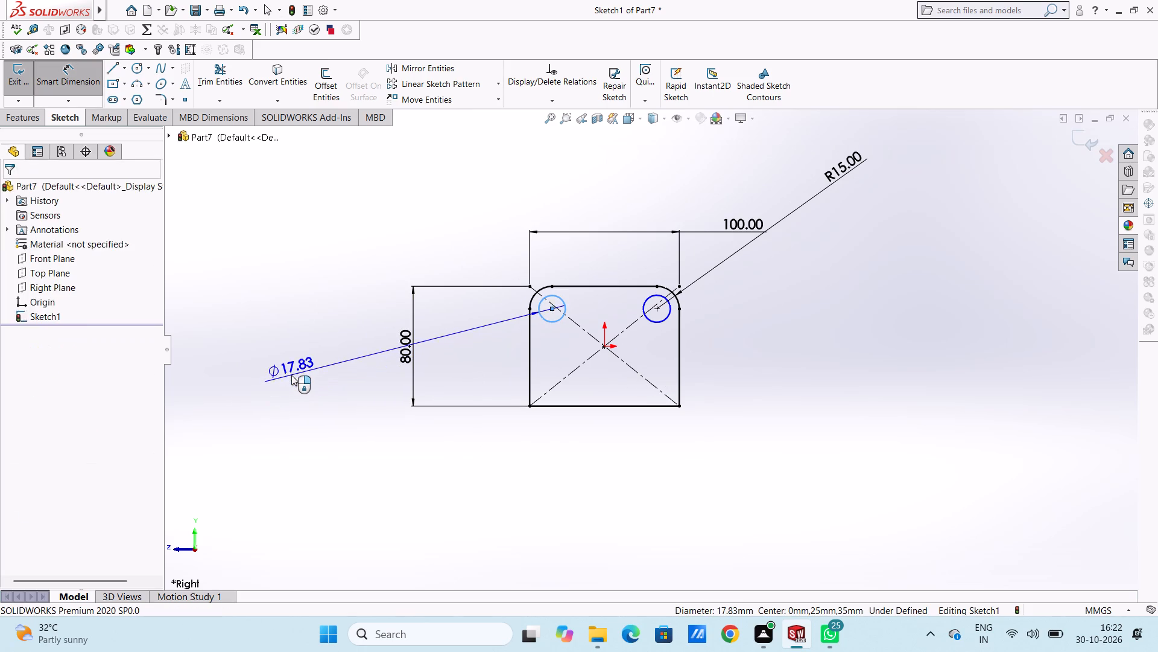
{"action": "type", "text": "15"}
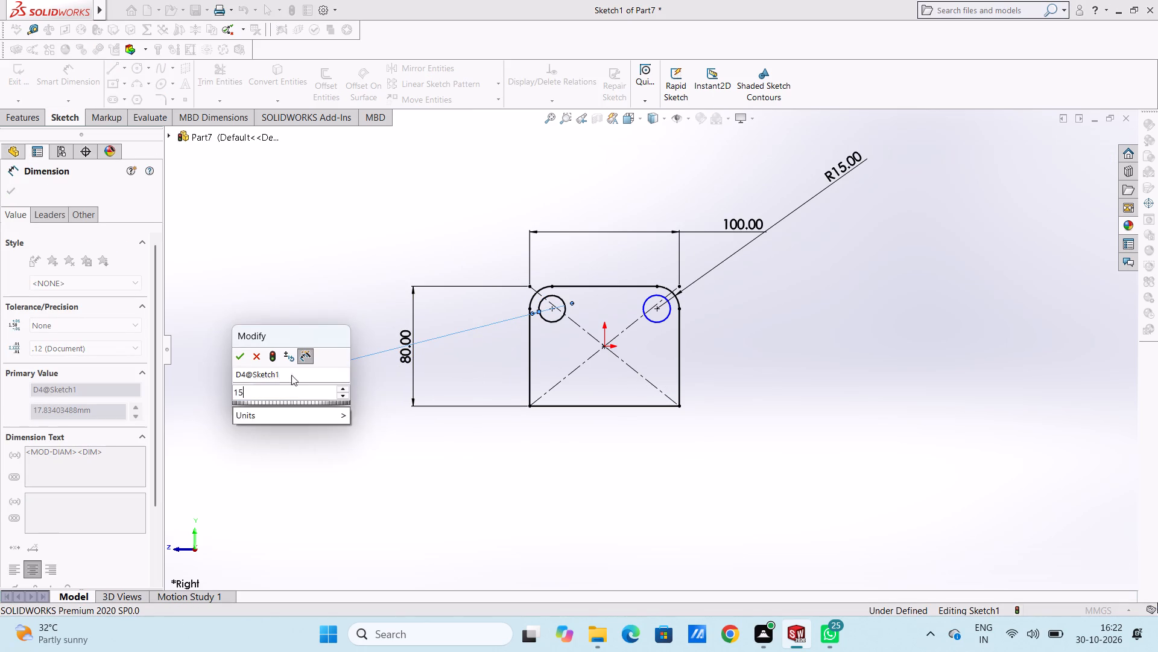
{"action": "key", "text": "Return"}
{"action": "left_click", "coordinate": [338, 247]}
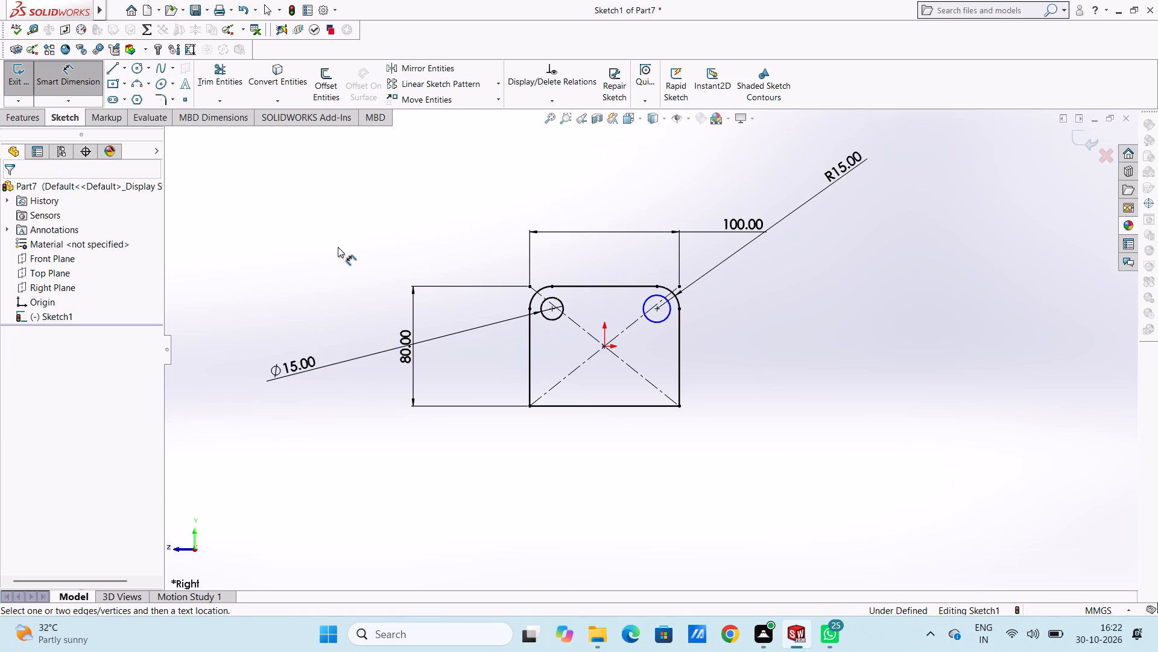
Add a 20 mm diameter dimension to the upper-right circle, placed outside the profile.
{"action": "left_click", "coordinate": [656, 324]}
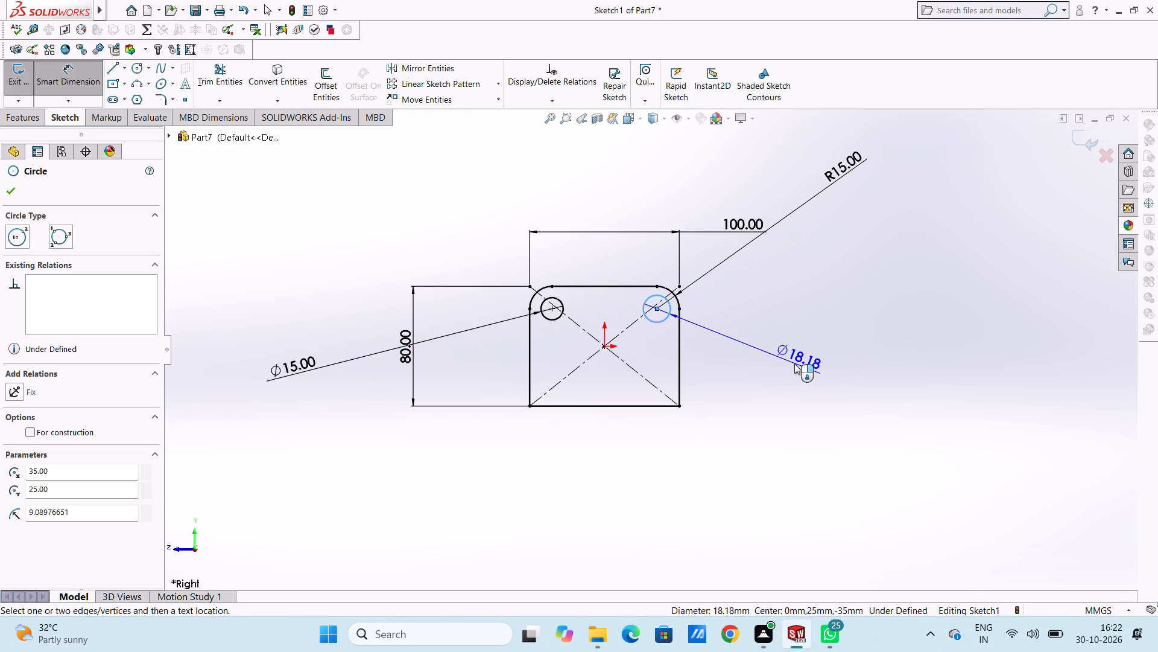
{"action": "left_click", "coordinate": [794, 363]}
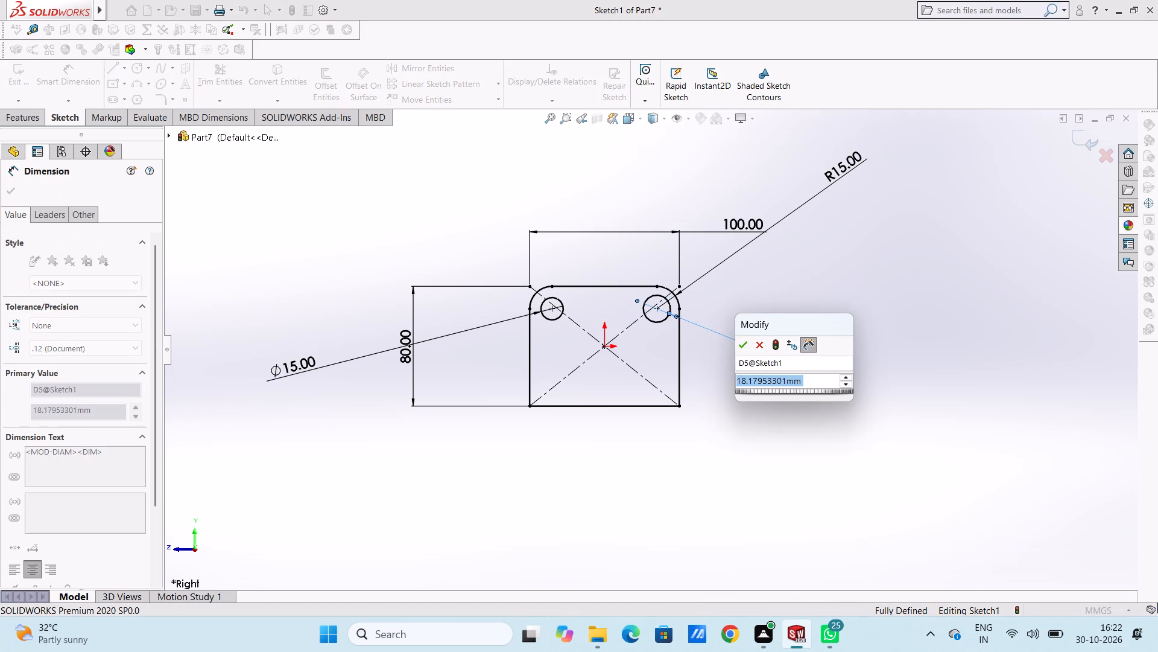
{"action": "type", "text": "20"}
{"action": "key", "text": "Return"}
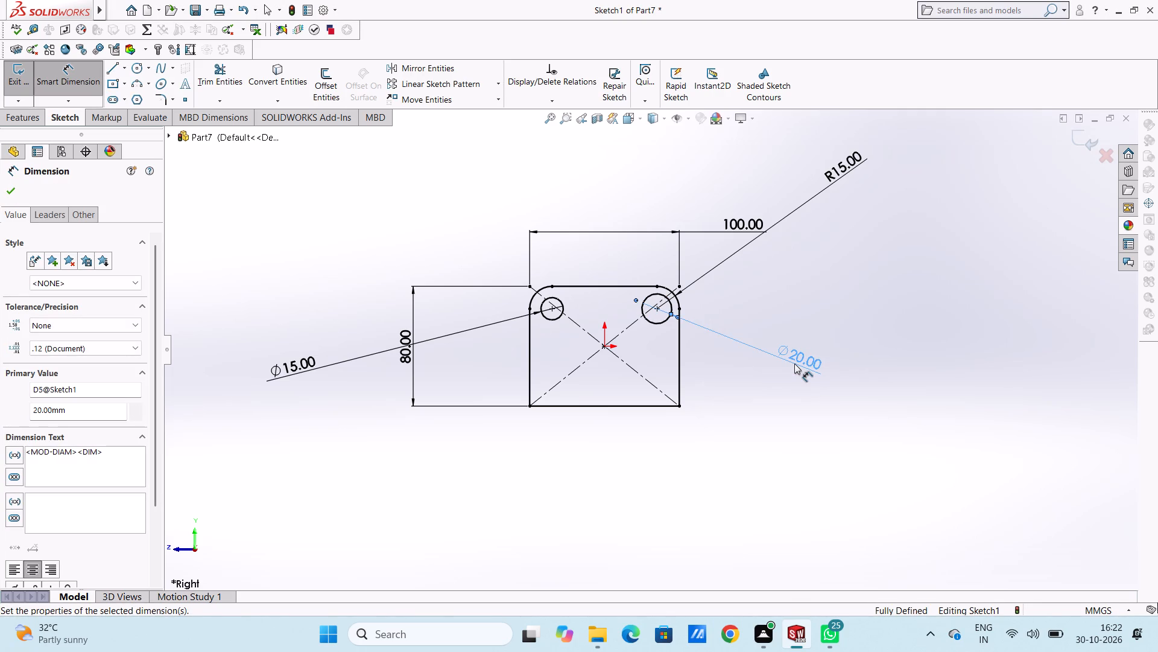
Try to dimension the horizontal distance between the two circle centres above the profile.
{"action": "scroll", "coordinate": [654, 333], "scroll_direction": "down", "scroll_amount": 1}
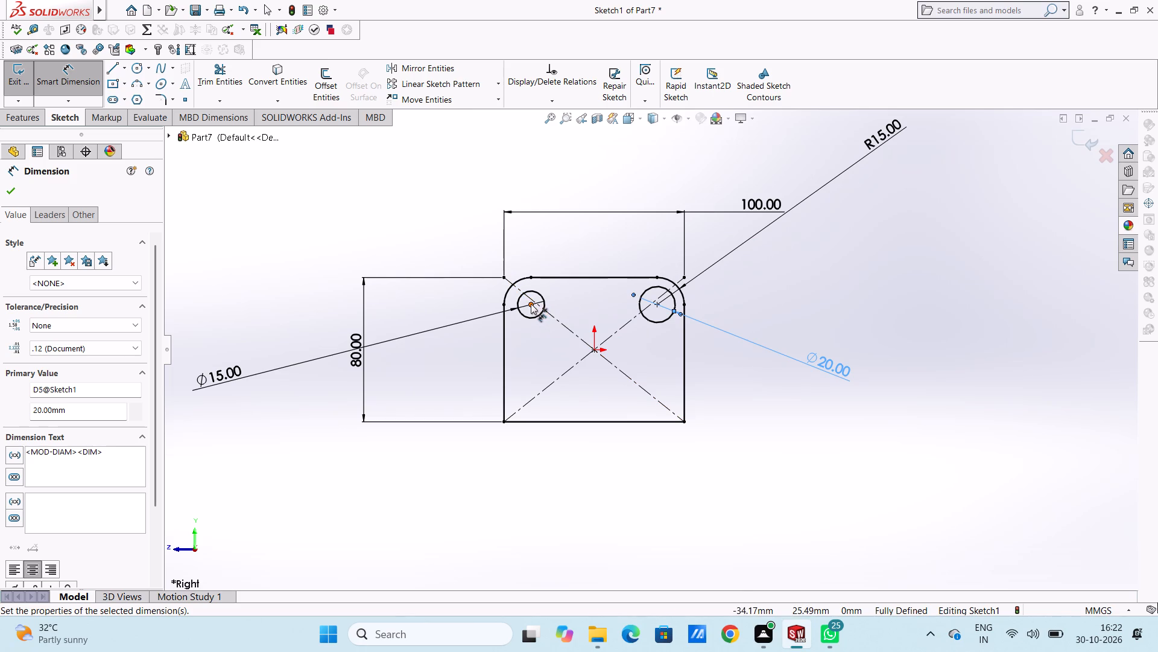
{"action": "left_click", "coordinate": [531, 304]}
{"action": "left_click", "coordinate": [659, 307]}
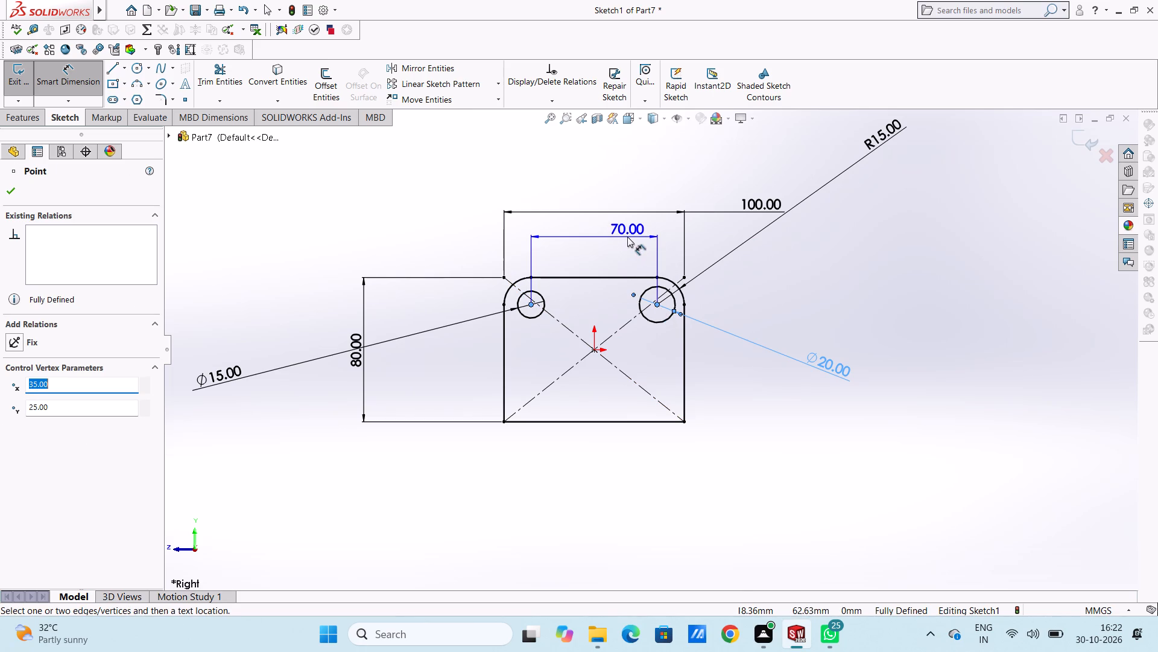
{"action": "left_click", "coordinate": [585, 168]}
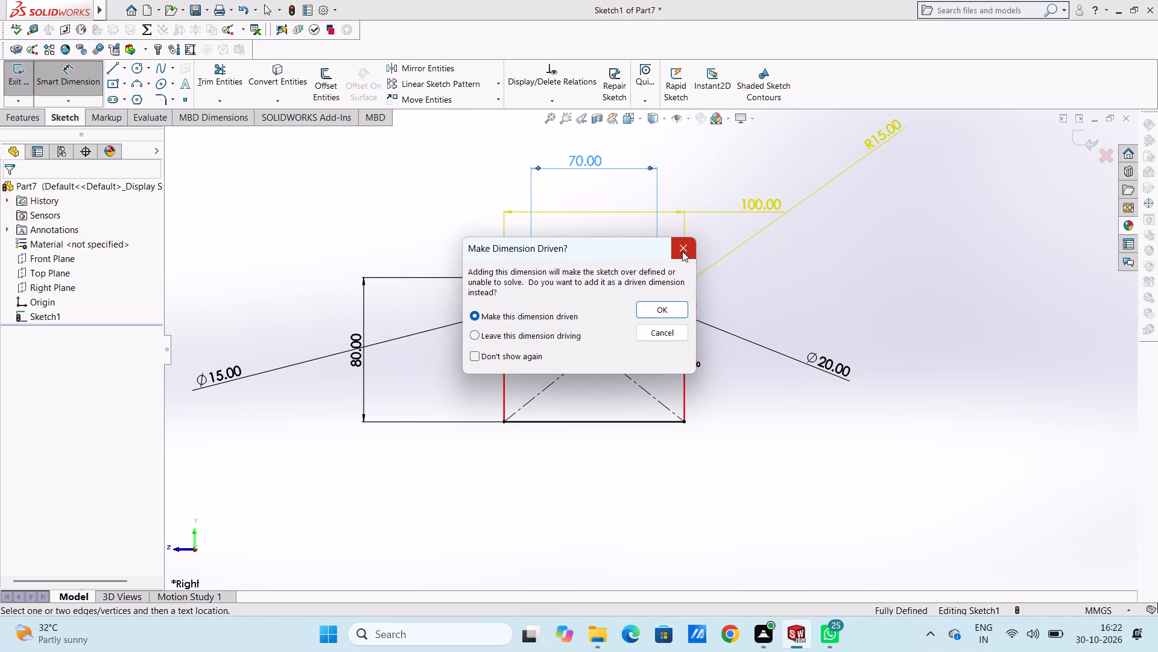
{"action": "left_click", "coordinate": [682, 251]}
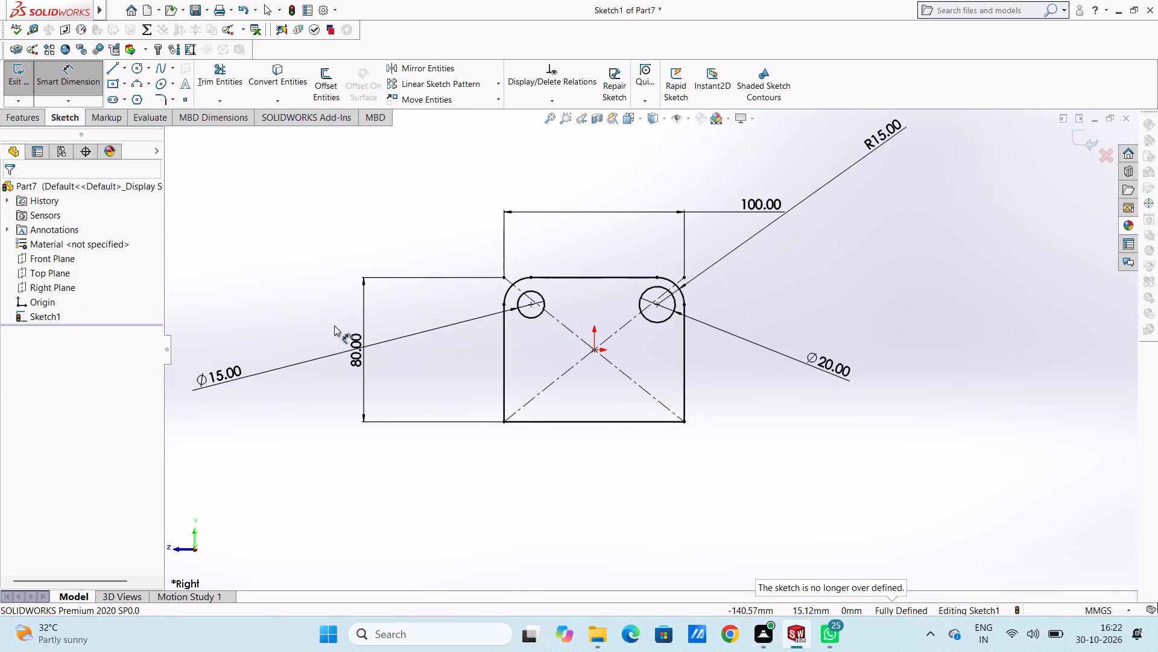
Set the diameters of both the upper-left and upper-right circles to 18 mm.
{"action": "double_click", "coordinate": [235, 372]}
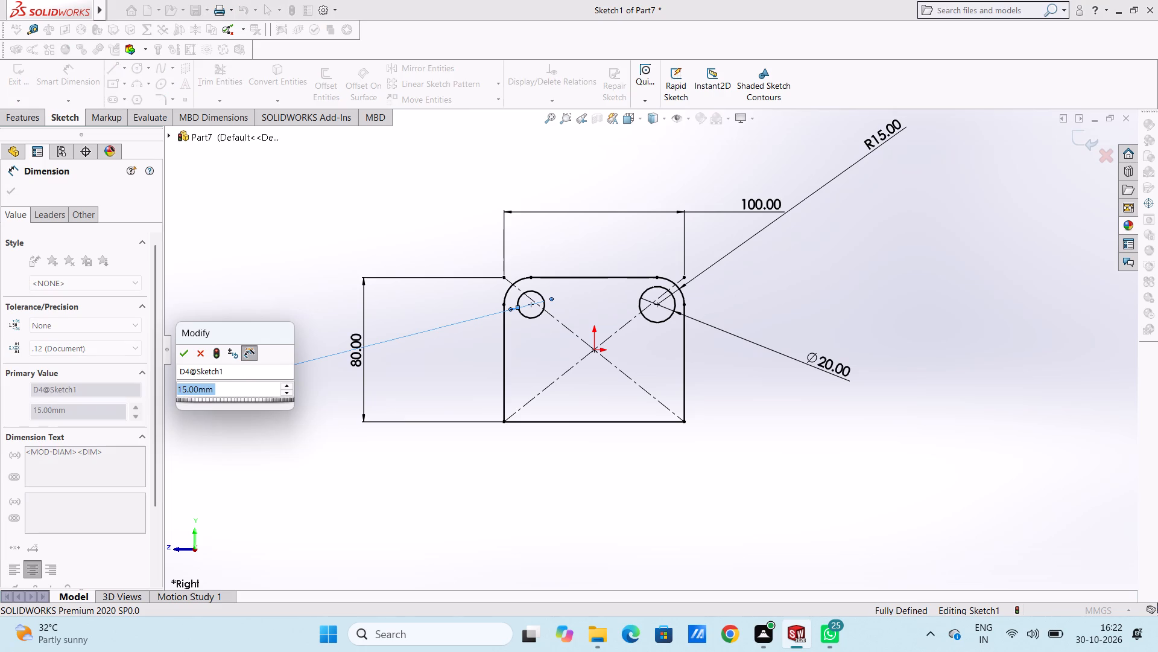
{"action": "type", "text": "18"}
{"action": "key", "text": "Return"}
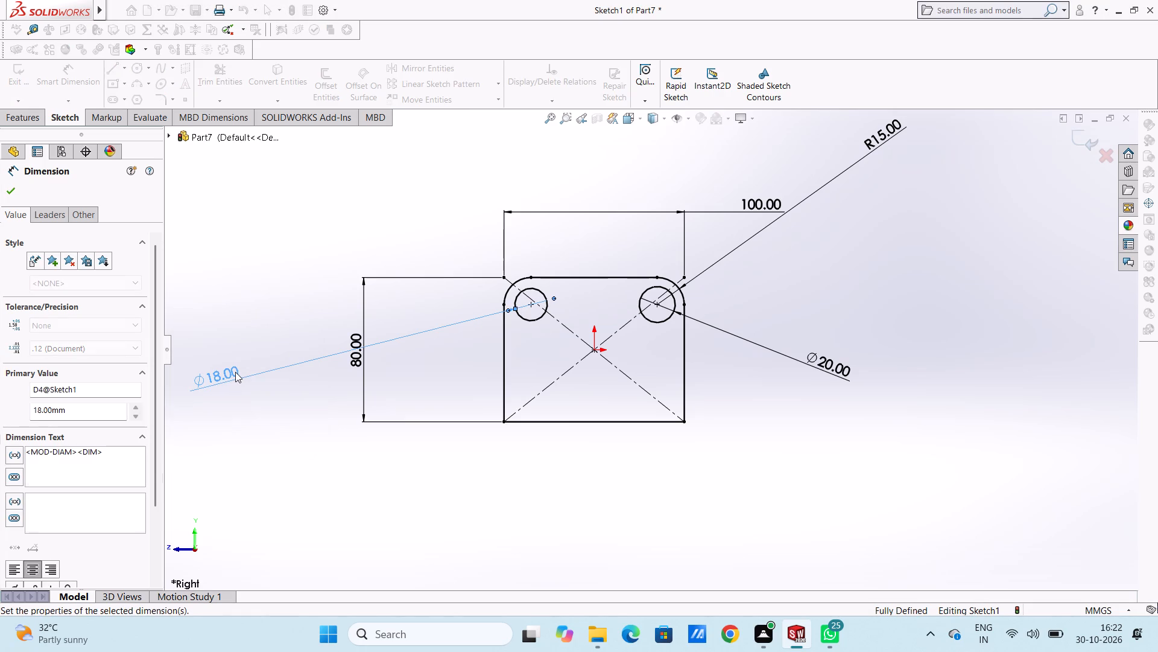
{"action": "left_click", "coordinate": [355, 193]}
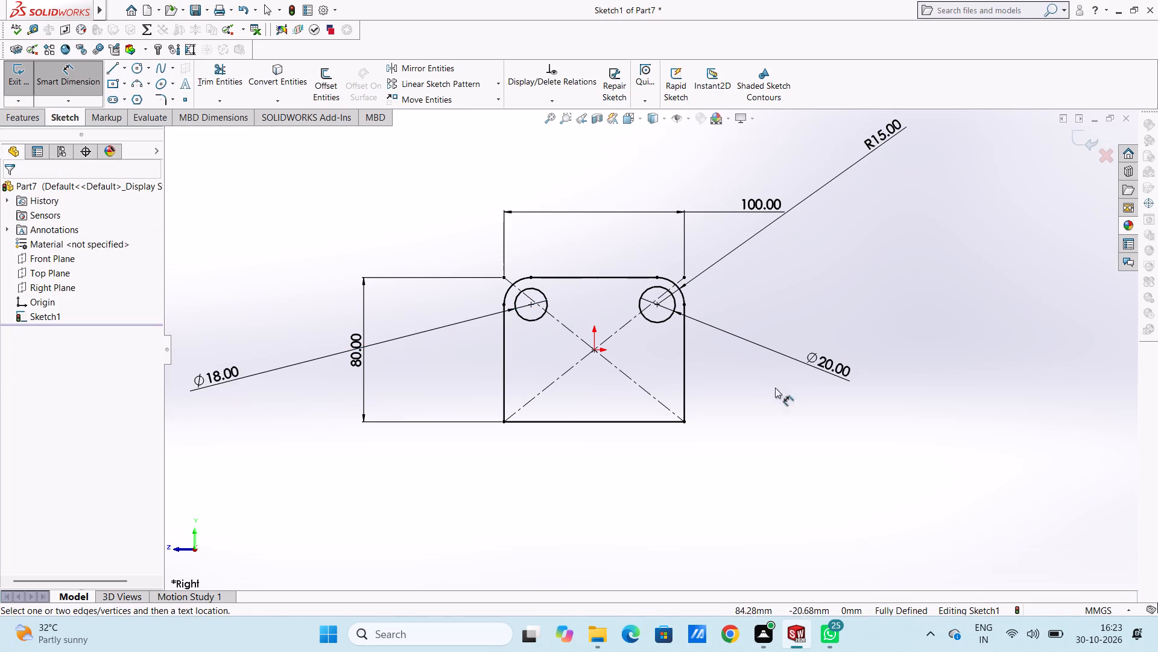
{"action": "double_click", "coordinate": [825, 369]}
{"action": "type", "text": "18"}
{"action": "key", "text": "Return"}
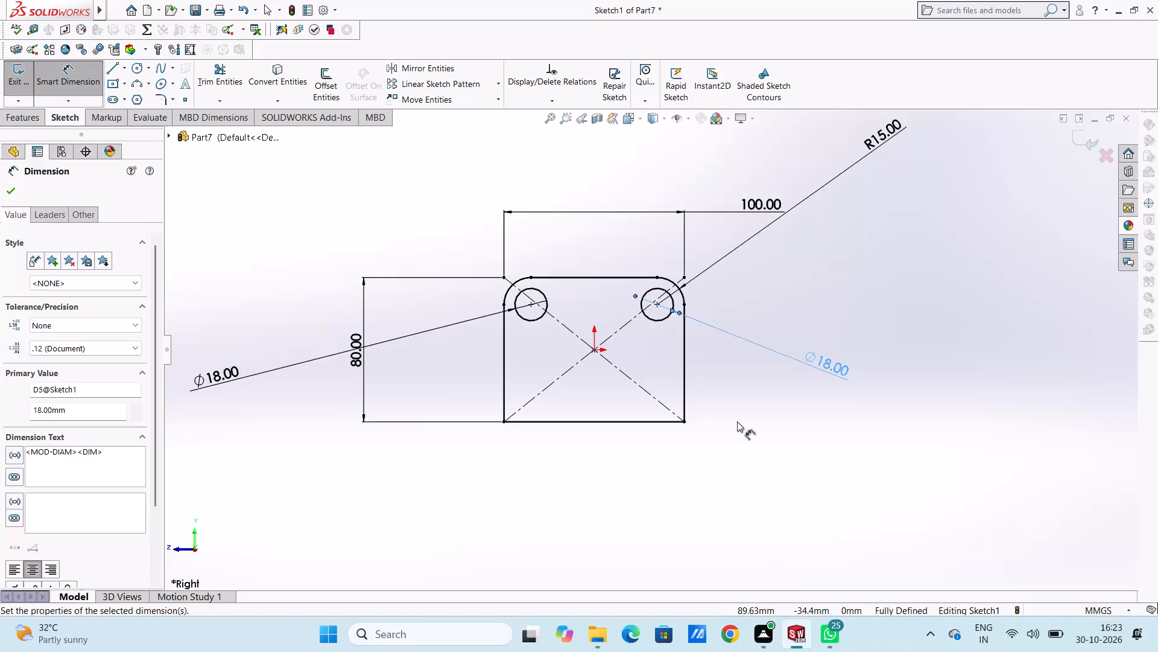
{"action": "left_click", "coordinate": [732, 411]}
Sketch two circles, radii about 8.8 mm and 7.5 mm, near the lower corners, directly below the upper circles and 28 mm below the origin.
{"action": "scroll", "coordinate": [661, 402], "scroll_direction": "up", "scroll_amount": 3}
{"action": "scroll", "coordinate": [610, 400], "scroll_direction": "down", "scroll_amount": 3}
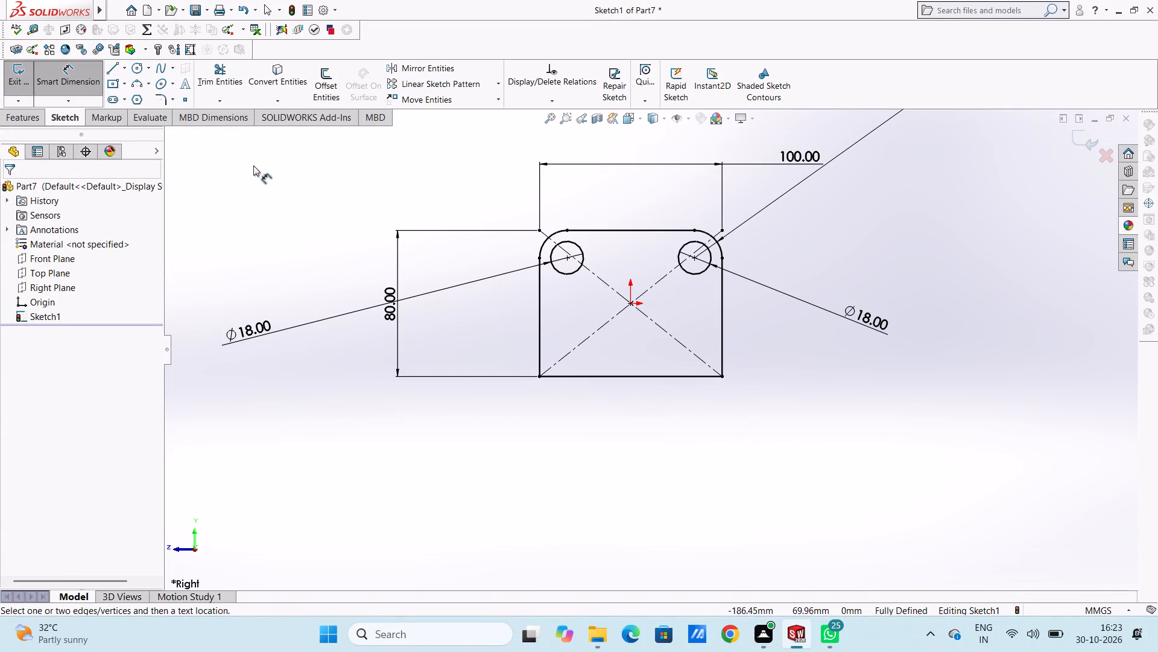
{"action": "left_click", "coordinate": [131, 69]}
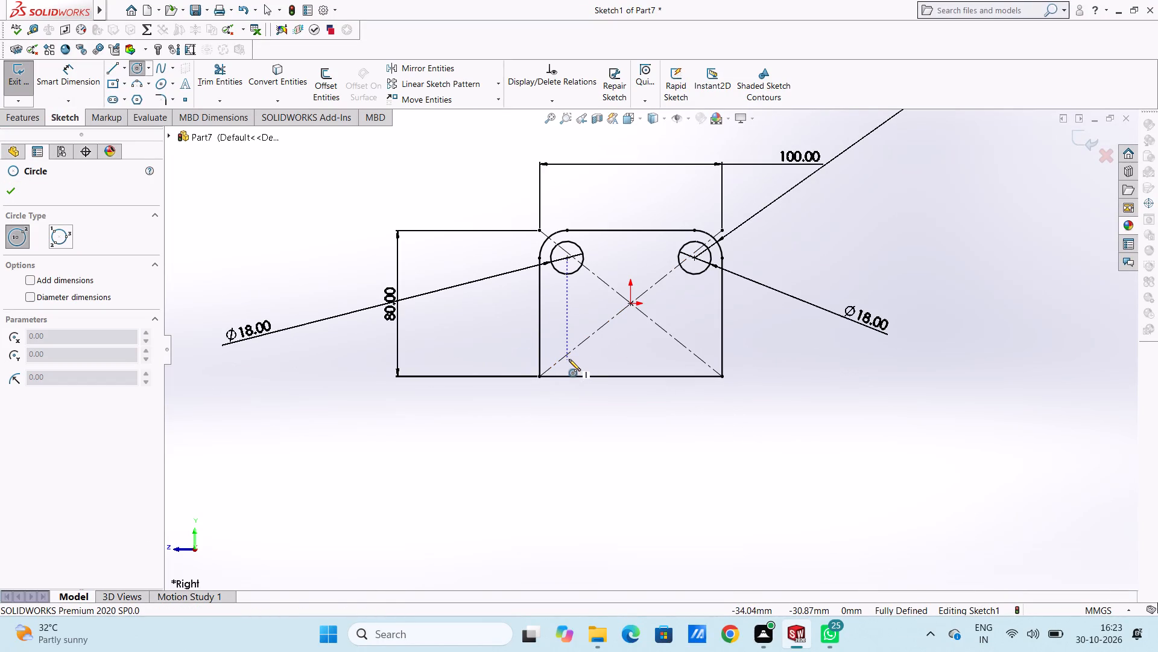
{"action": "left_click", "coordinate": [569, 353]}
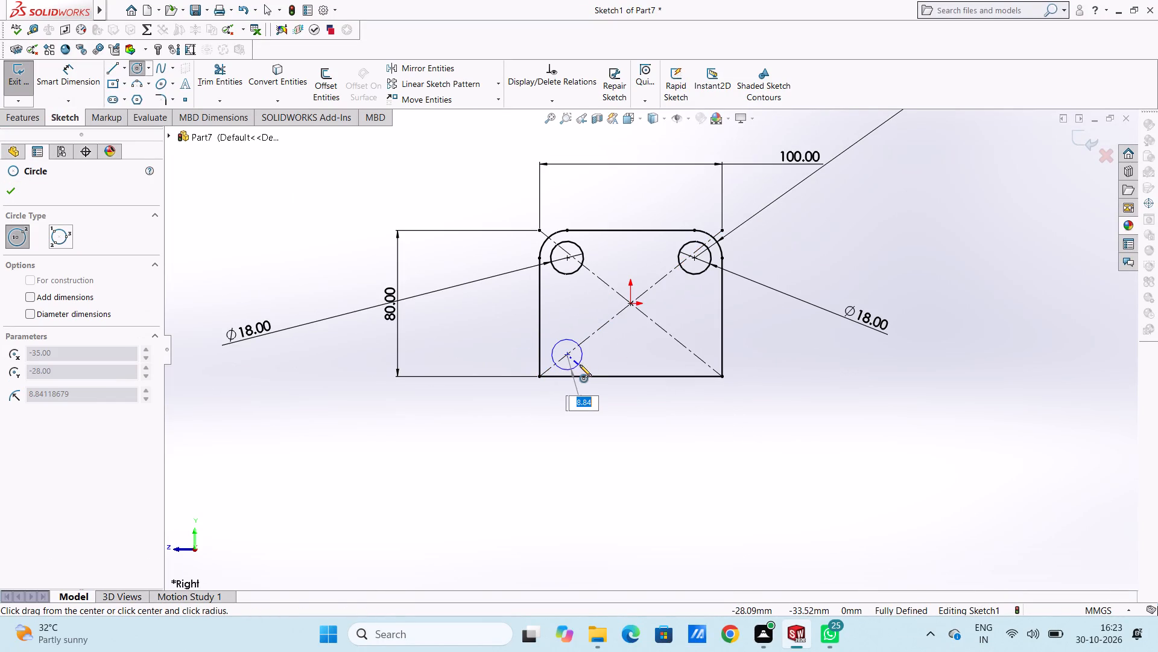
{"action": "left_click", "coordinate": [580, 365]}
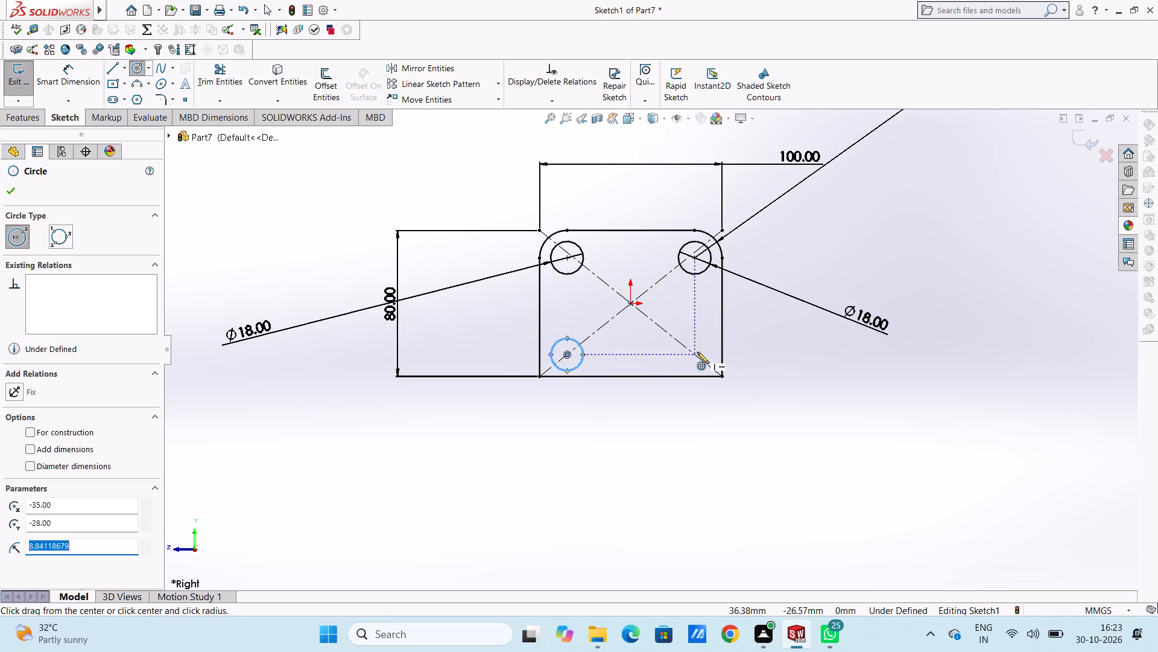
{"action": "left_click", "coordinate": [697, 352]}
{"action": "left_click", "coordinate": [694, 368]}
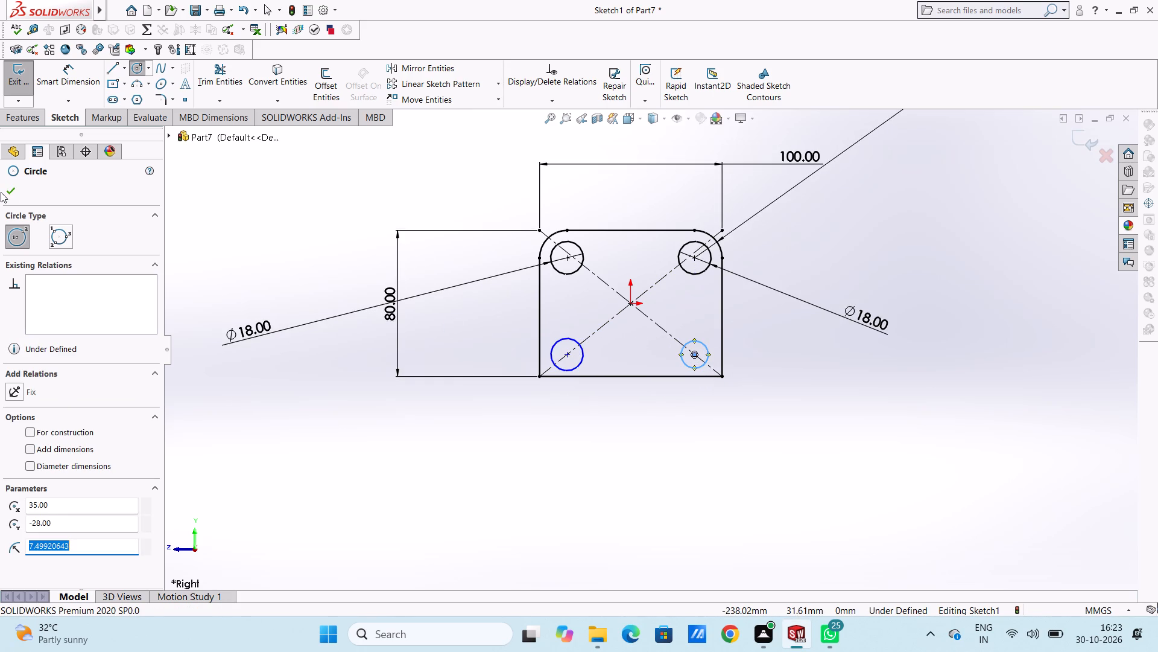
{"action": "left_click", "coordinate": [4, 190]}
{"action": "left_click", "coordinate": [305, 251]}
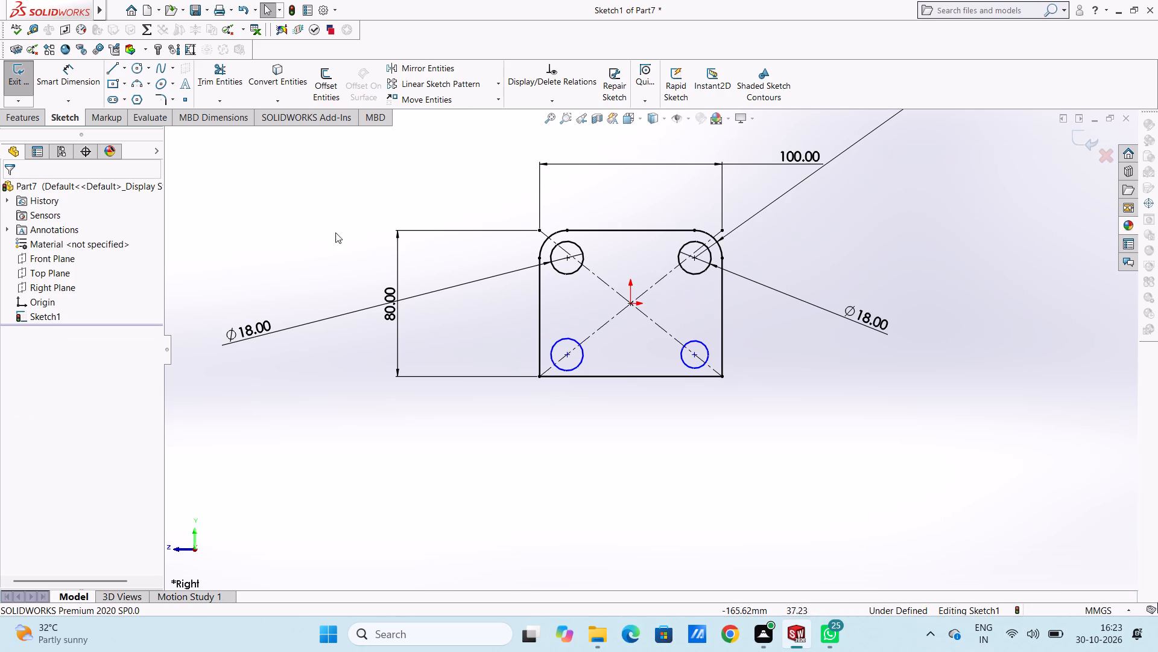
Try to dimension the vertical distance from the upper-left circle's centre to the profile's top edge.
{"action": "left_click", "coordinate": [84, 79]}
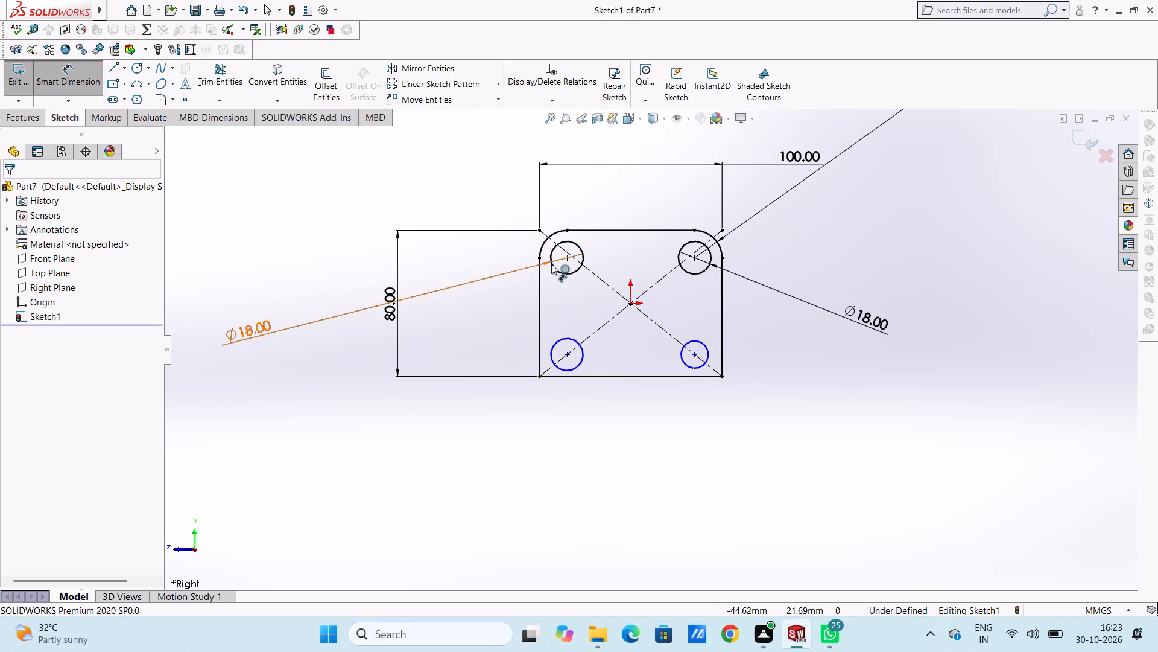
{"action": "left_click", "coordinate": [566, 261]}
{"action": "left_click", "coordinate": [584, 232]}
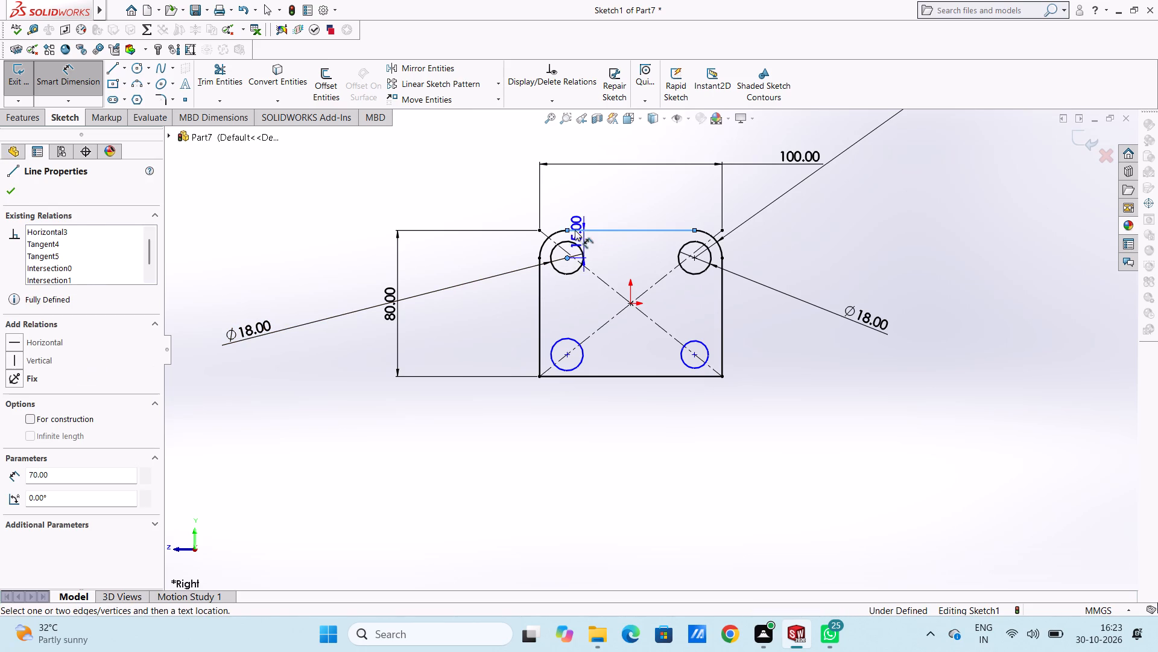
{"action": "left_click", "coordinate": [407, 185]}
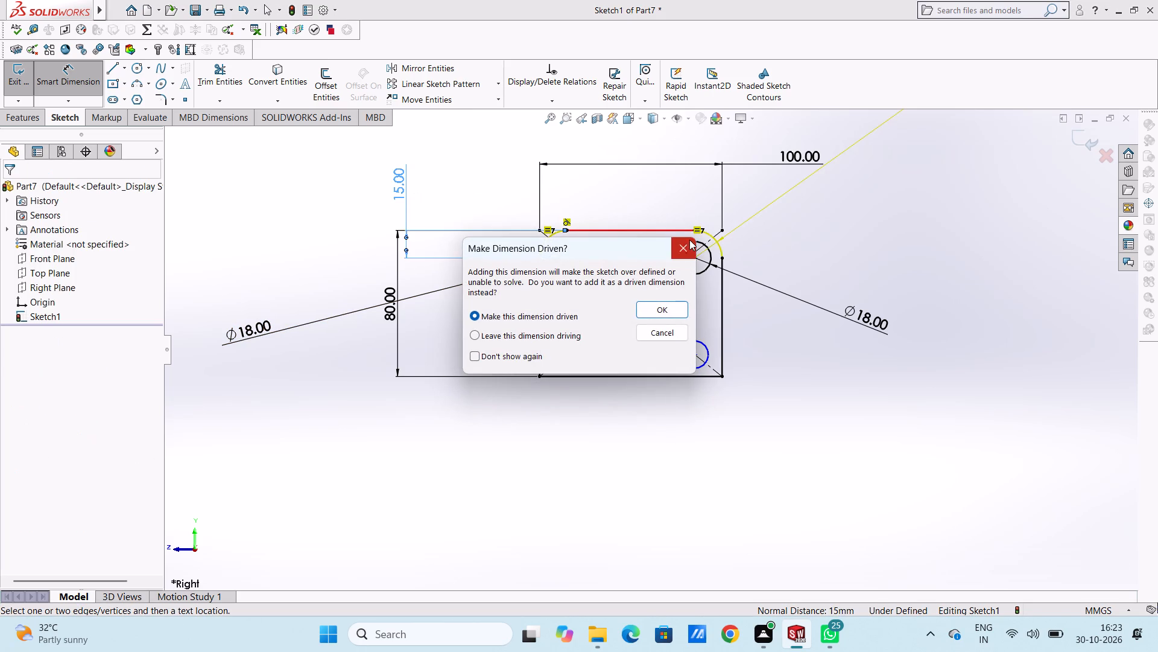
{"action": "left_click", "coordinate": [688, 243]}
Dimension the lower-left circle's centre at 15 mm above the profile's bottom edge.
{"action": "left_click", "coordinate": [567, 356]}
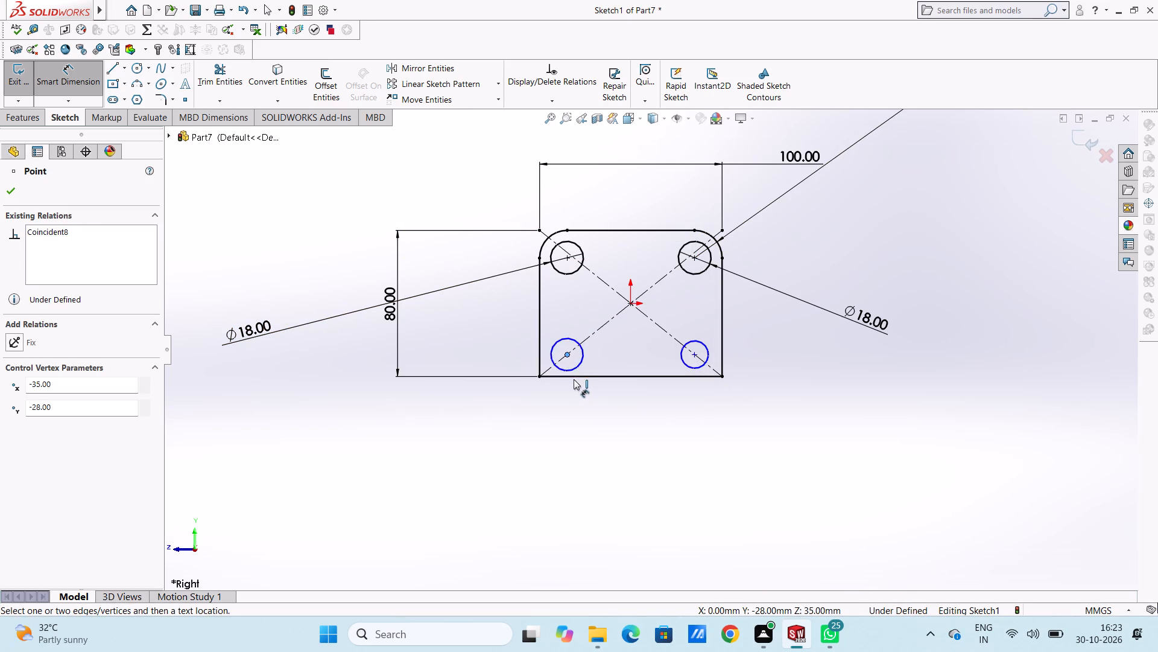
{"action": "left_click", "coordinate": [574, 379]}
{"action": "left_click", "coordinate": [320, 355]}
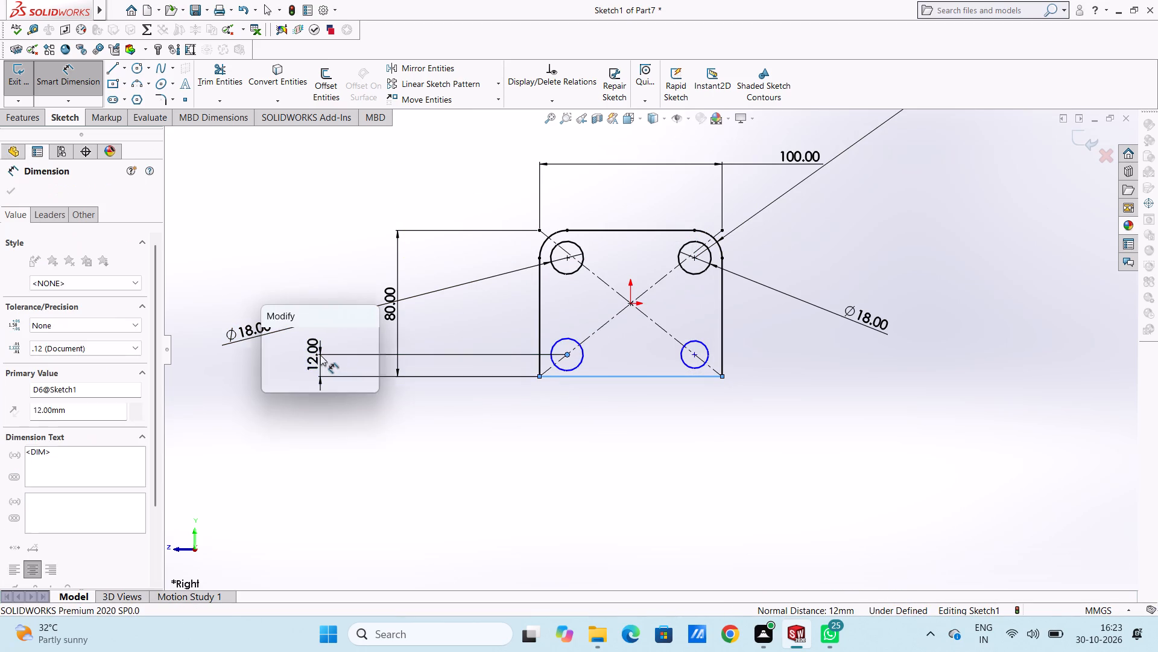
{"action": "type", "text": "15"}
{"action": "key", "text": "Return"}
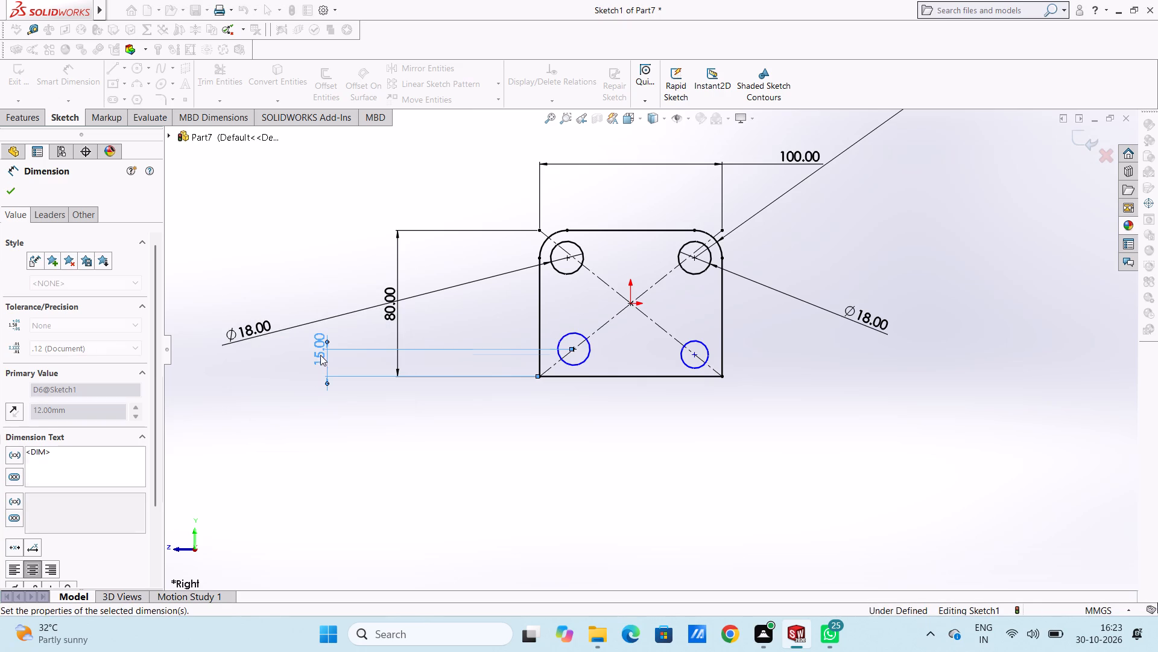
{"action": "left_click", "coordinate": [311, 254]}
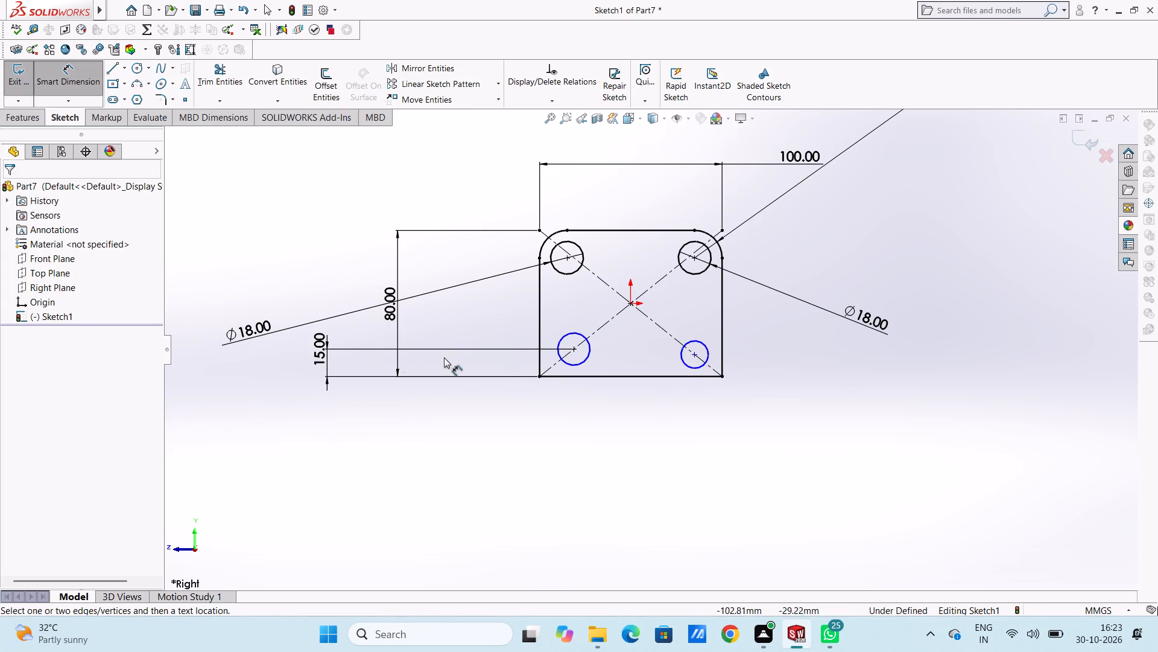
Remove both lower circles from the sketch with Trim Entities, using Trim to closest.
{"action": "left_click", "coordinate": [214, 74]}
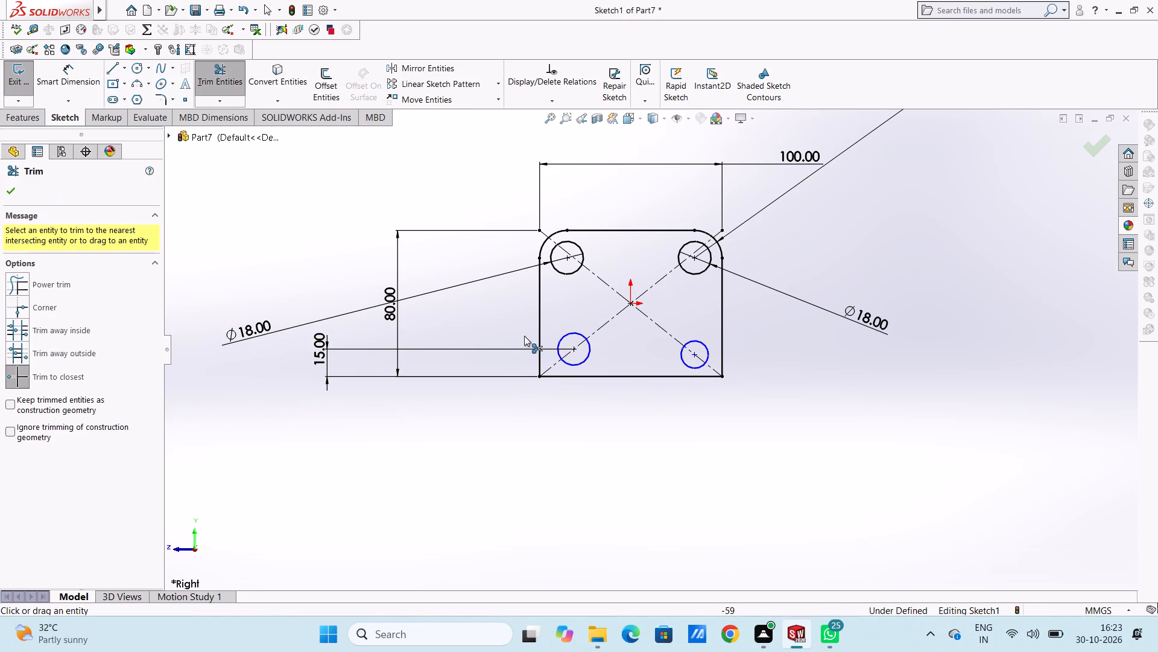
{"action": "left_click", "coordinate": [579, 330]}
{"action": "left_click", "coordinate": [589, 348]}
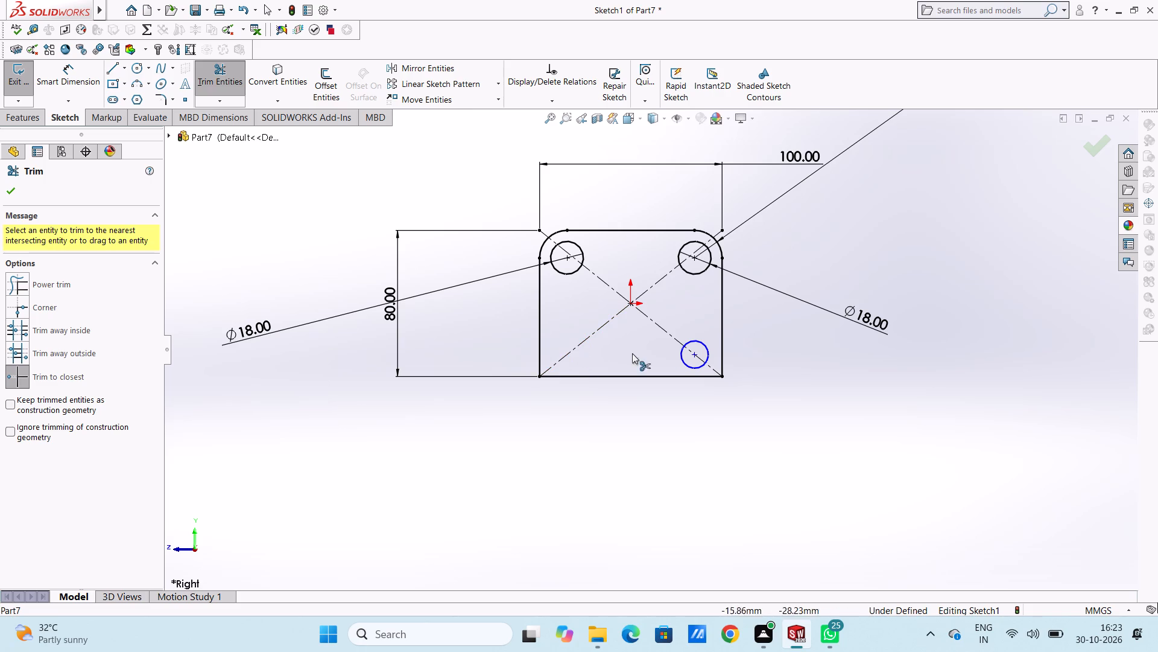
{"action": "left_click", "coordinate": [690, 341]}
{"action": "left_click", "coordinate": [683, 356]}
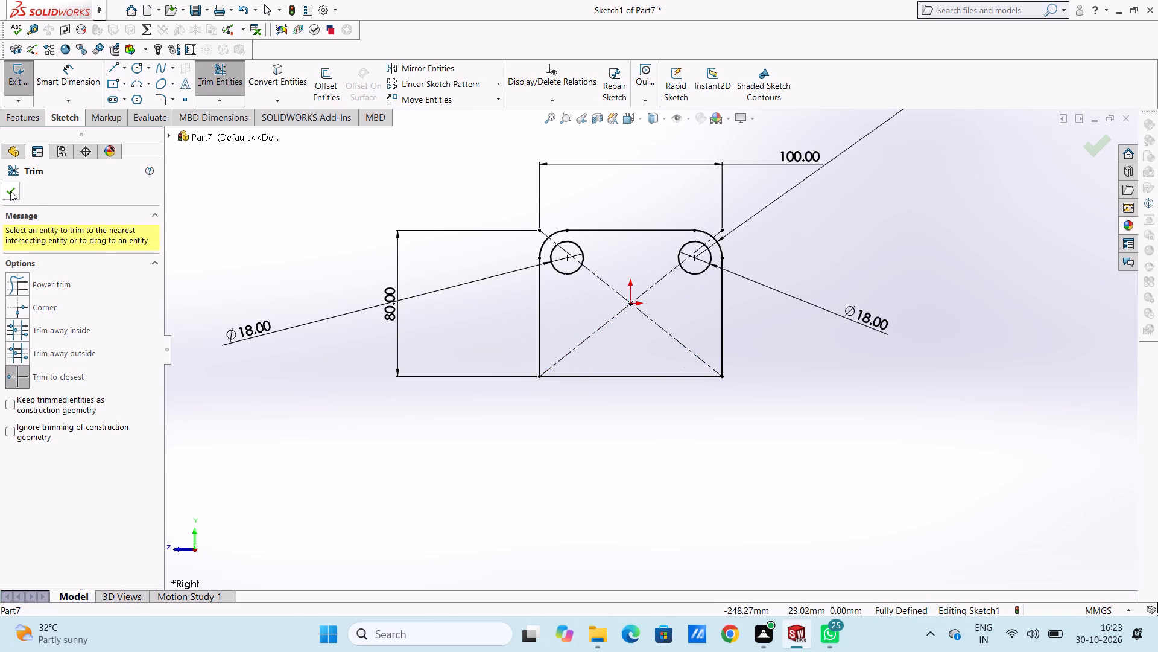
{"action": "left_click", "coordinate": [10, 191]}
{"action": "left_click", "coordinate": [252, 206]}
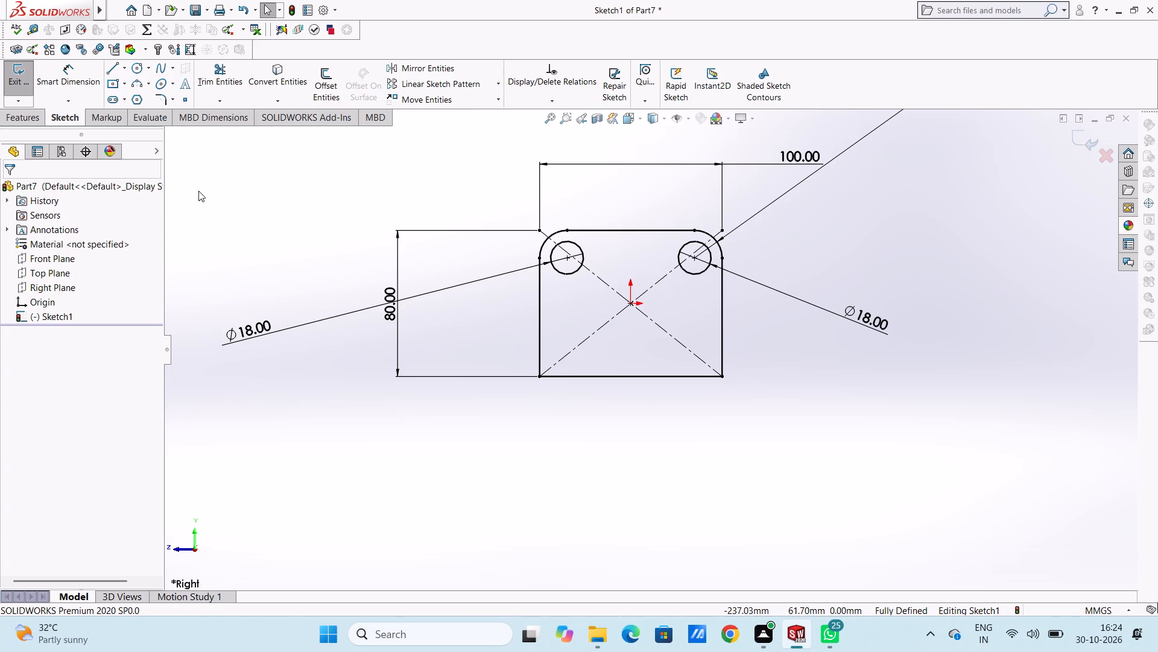
Sketch two circles, radii about 6.5 mm and 8.1 mm, directly below the upper circles and level with each other, about 14 mm below the origin.
{"action": "left_click", "coordinate": [138, 66]}
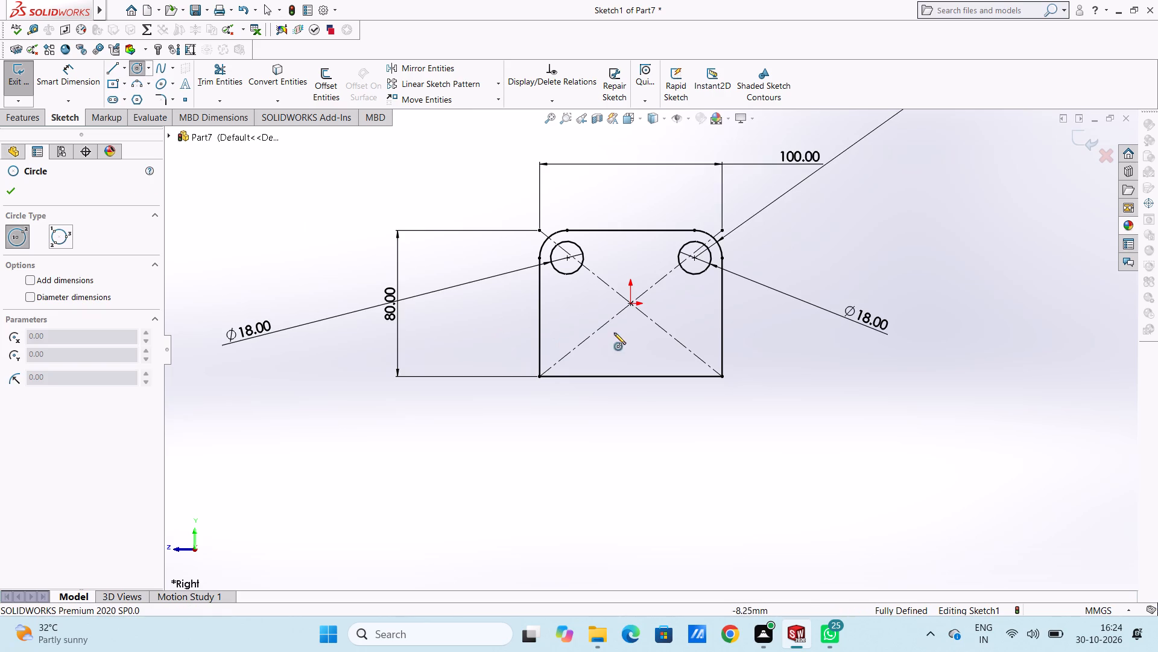
{"action": "left_click", "coordinate": [565, 329]}
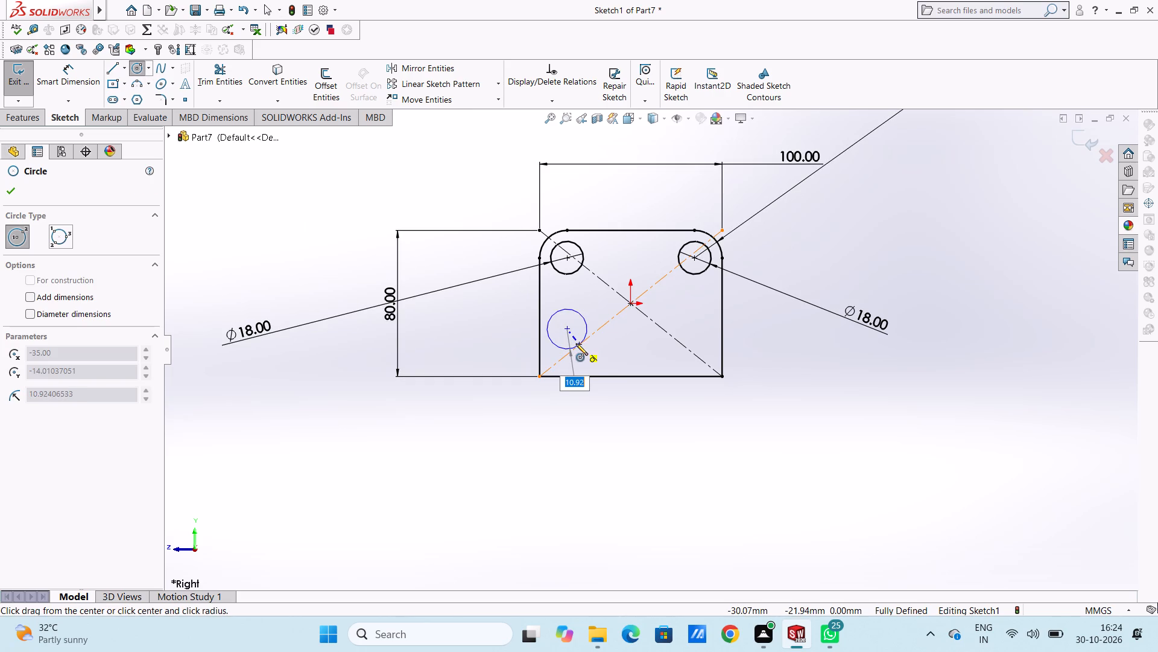
{"action": "left_click", "coordinate": [575, 337]}
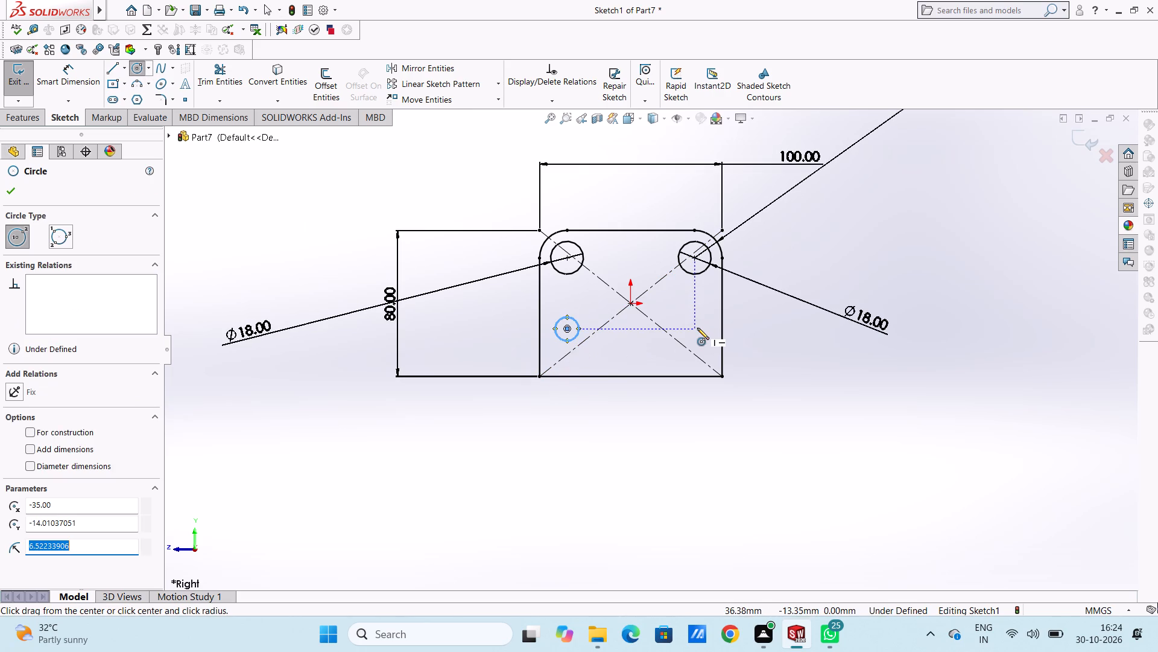
{"action": "left_click", "coordinate": [697, 328]}
{"action": "left_click", "coordinate": [703, 341]}
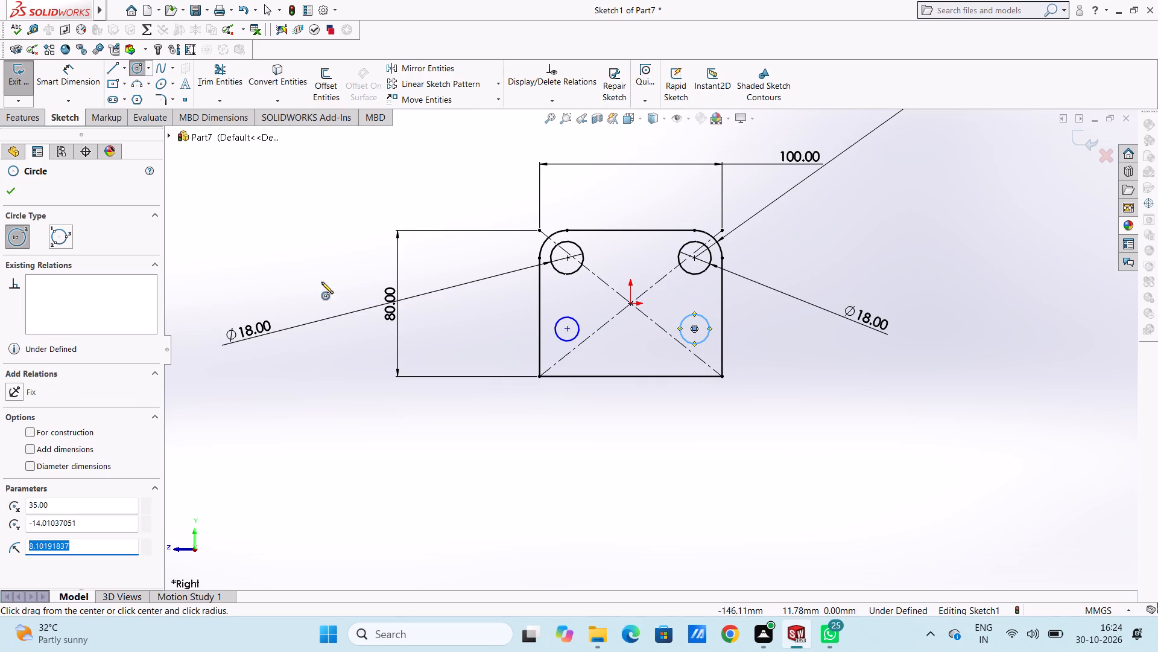
{"action": "left_click", "coordinate": [10, 191]}
{"action": "left_click", "coordinate": [291, 221]}
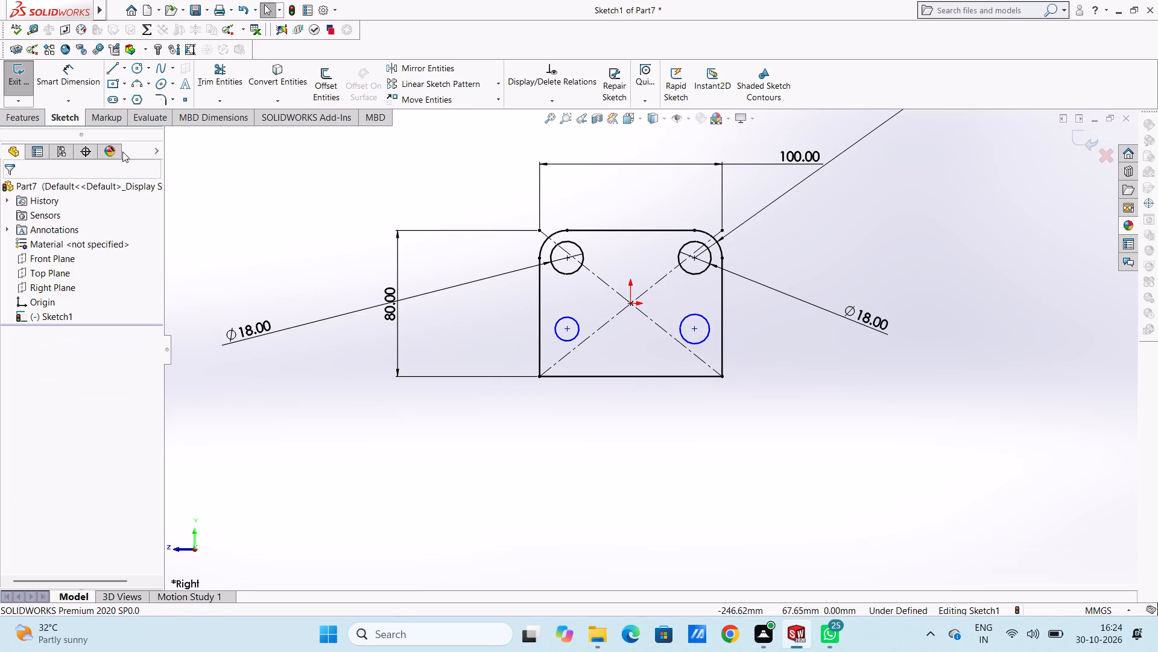
Dimension the lower-left circle's centre at 15 mm above the profile's bottom edge, placed outside the profile.
{"action": "left_click", "coordinate": [95, 72]}
{"action": "left_click", "coordinate": [567, 328]}
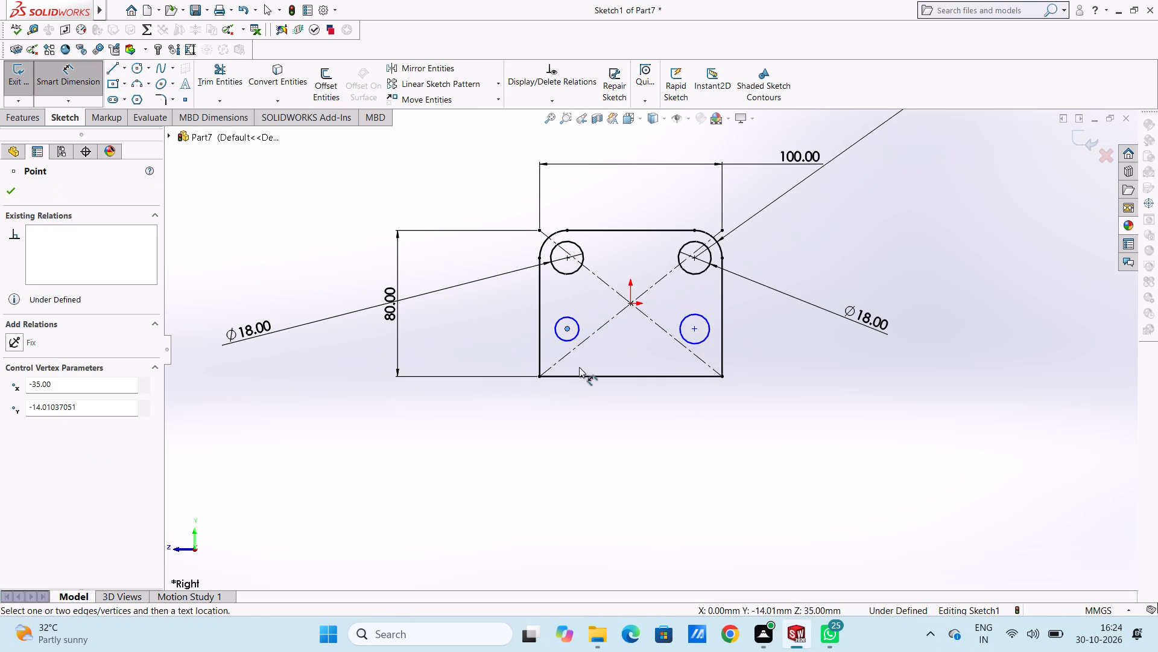
{"action": "left_click", "coordinate": [580, 377]}
{"action": "left_click", "coordinate": [320, 357]}
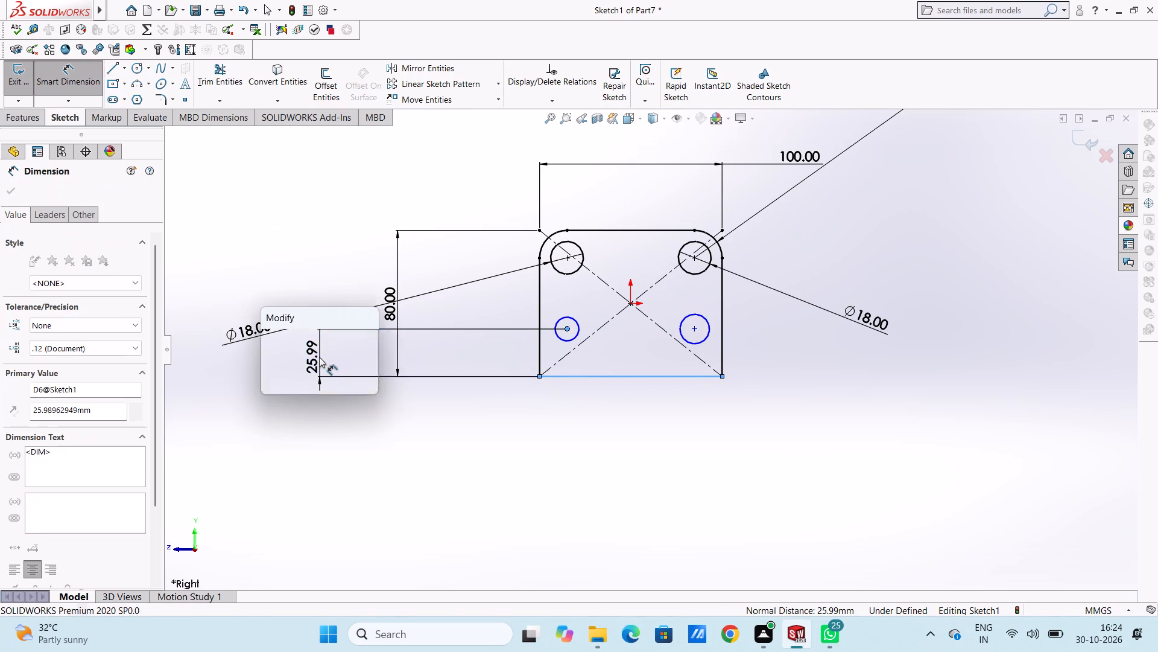
{"action": "type", "text": "15"}
{"action": "key", "text": "Return"}
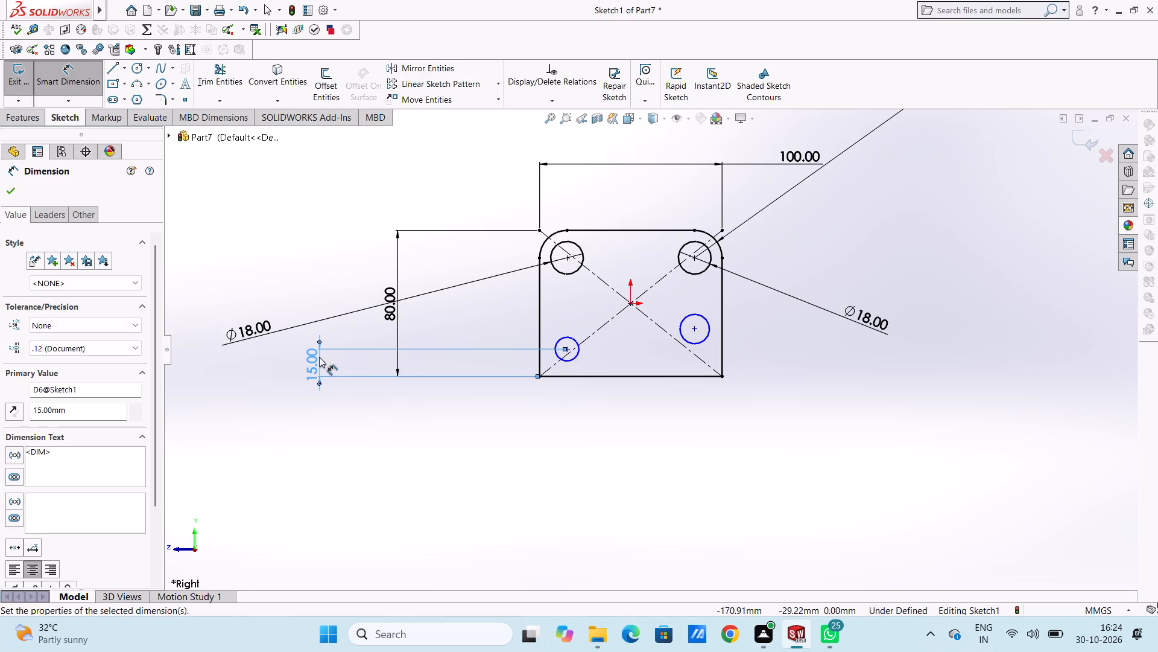
{"action": "left_click", "coordinate": [304, 219]}
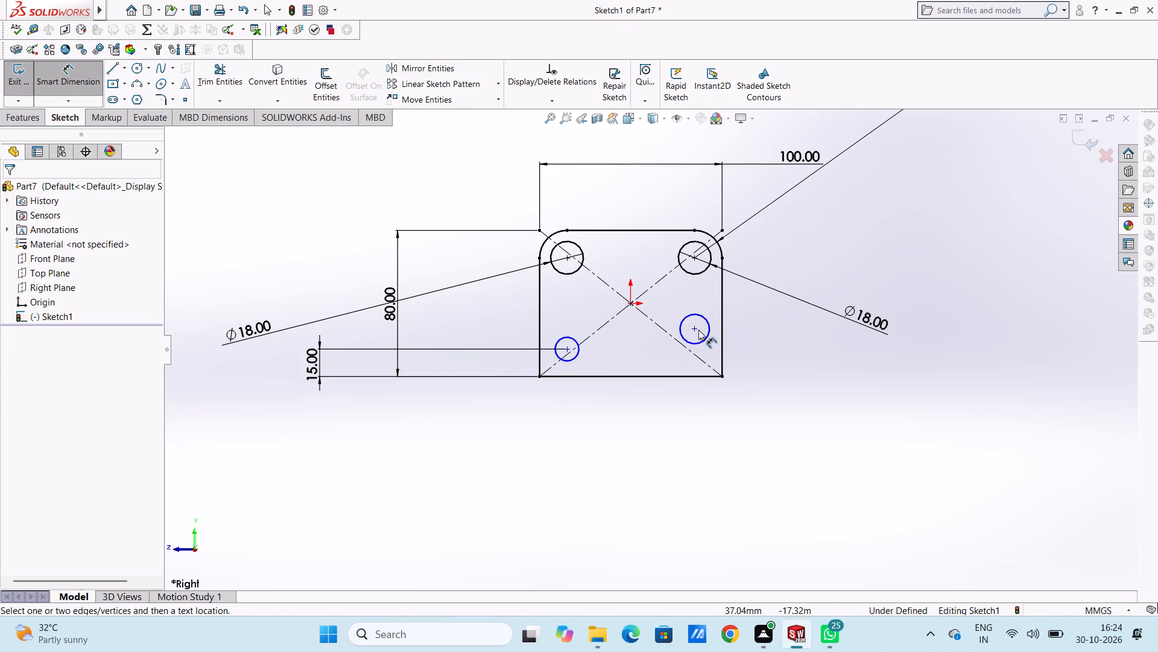
Dimension the lower-right circle's centre at 15 mm above the profile's bottom edge, placed outside the profile.
{"action": "left_click", "coordinate": [697, 327]}
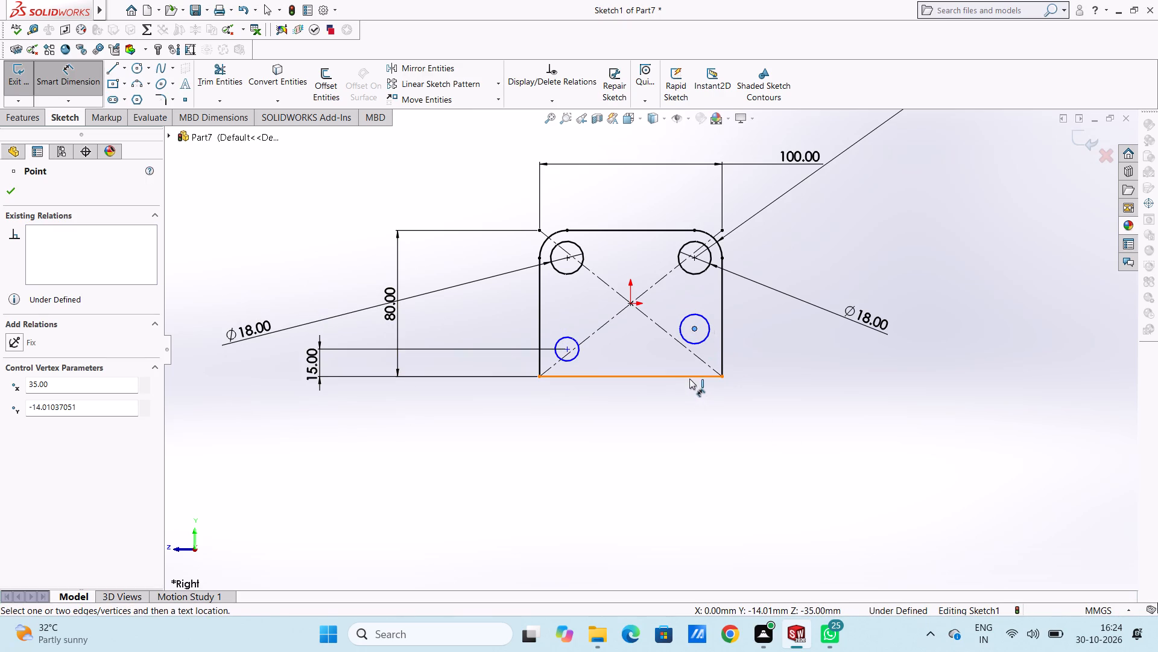
{"action": "left_click", "coordinate": [689, 379]}
{"action": "left_click", "coordinate": [954, 359]}
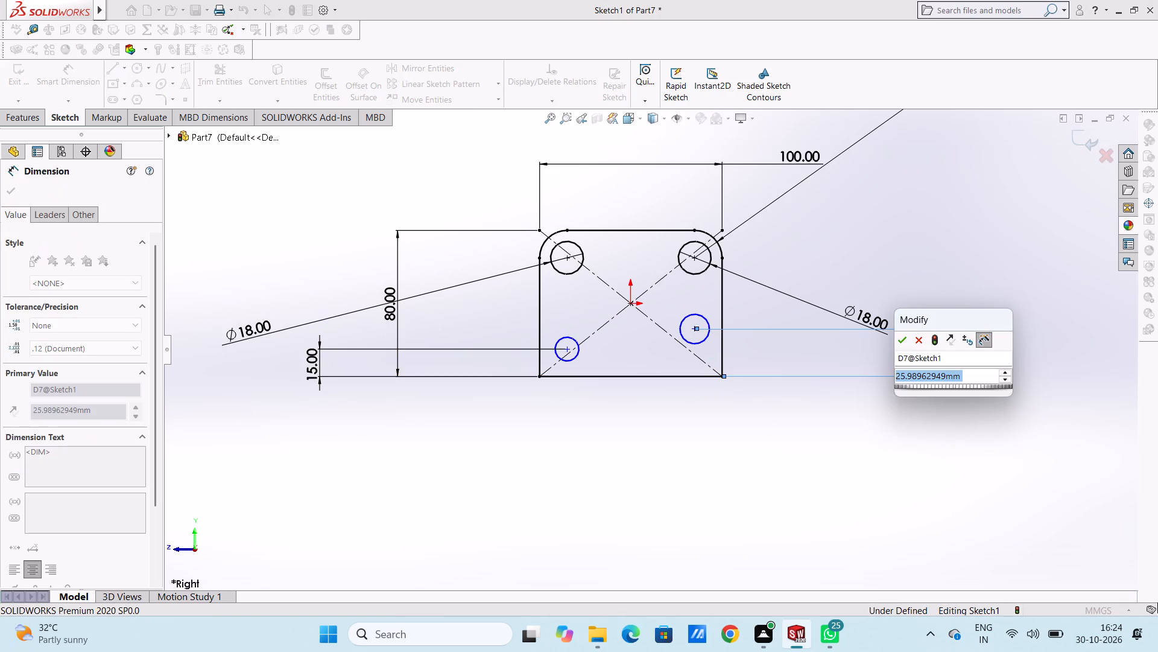
{"action": "type", "text": "15"}
{"action": "key", "text": "Return"}
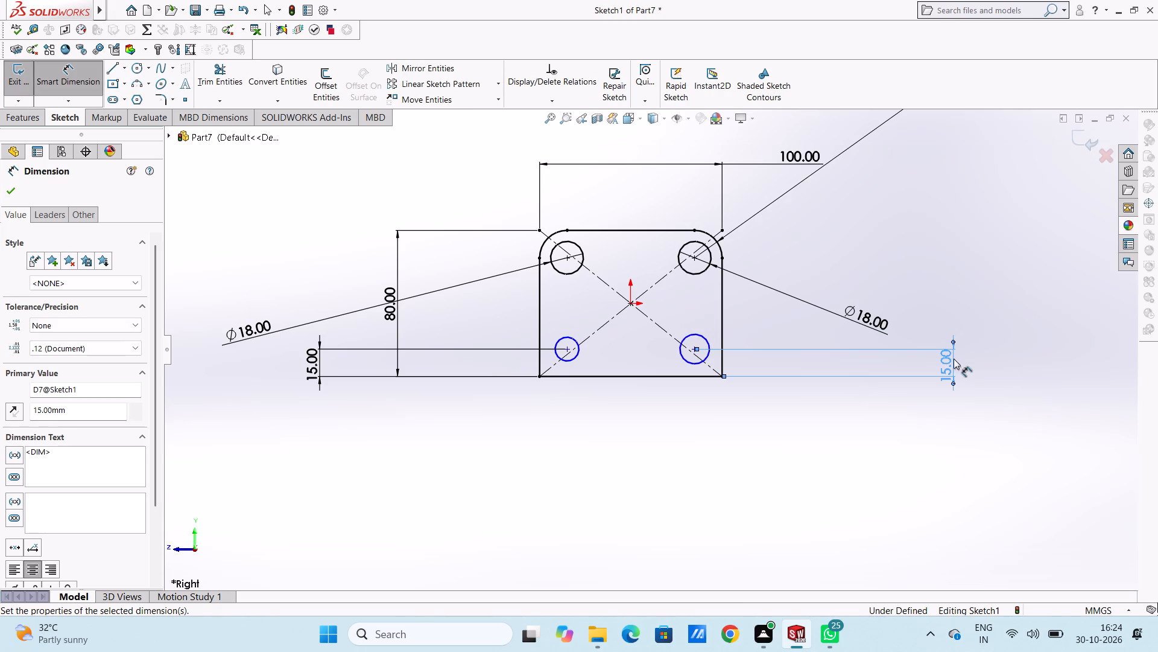
{"action": "left_click", "coordinate": [791, 334]}
Dimension the horizontal distance from the lower-left circle's centre to the origin, placed below the profile.
{"action": "scroll", "coordinate": [645, 402], "scroll_direction": "up", "scroll_amount": 2}
{"action": "scroll", "coordinate": [638, 379], "scroll_direction": "down", "scroll_amount": 3}
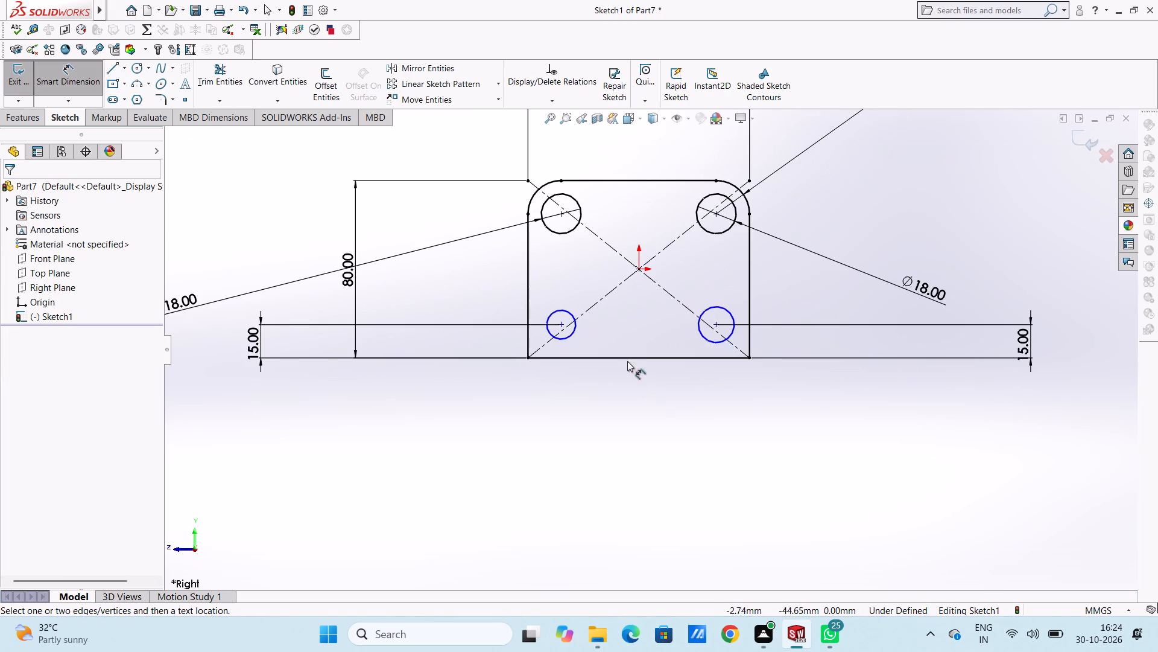
{"action": "left_click", "coordinate": [563, 325]}
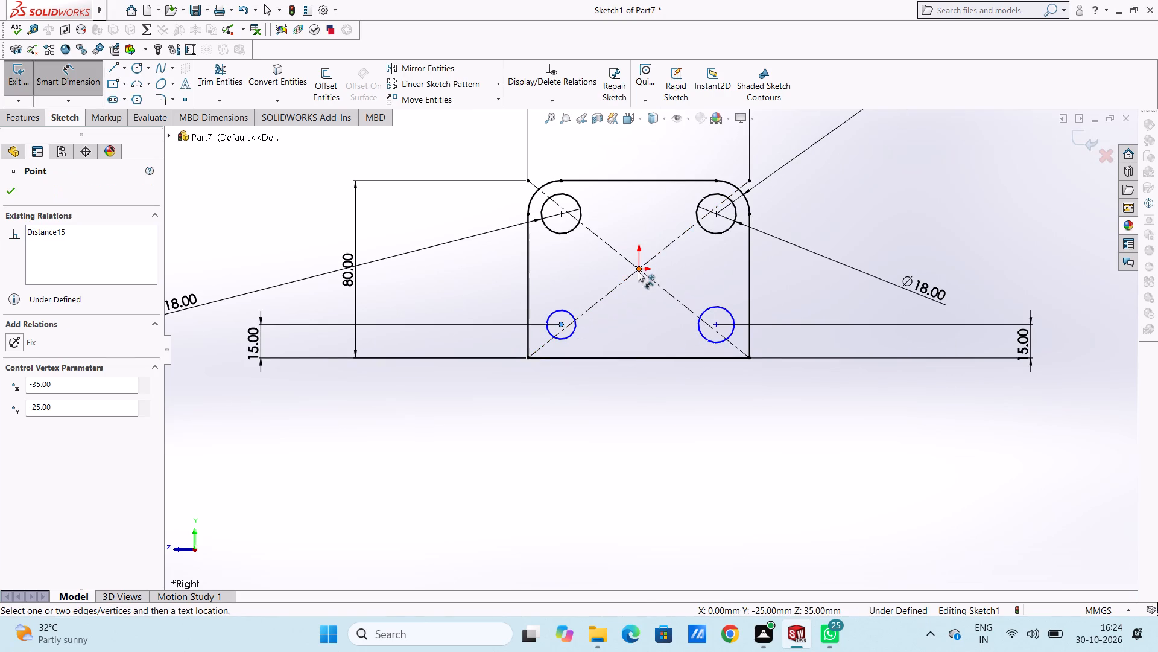
{"action": "left_click", "coordinate": [638, 271]}
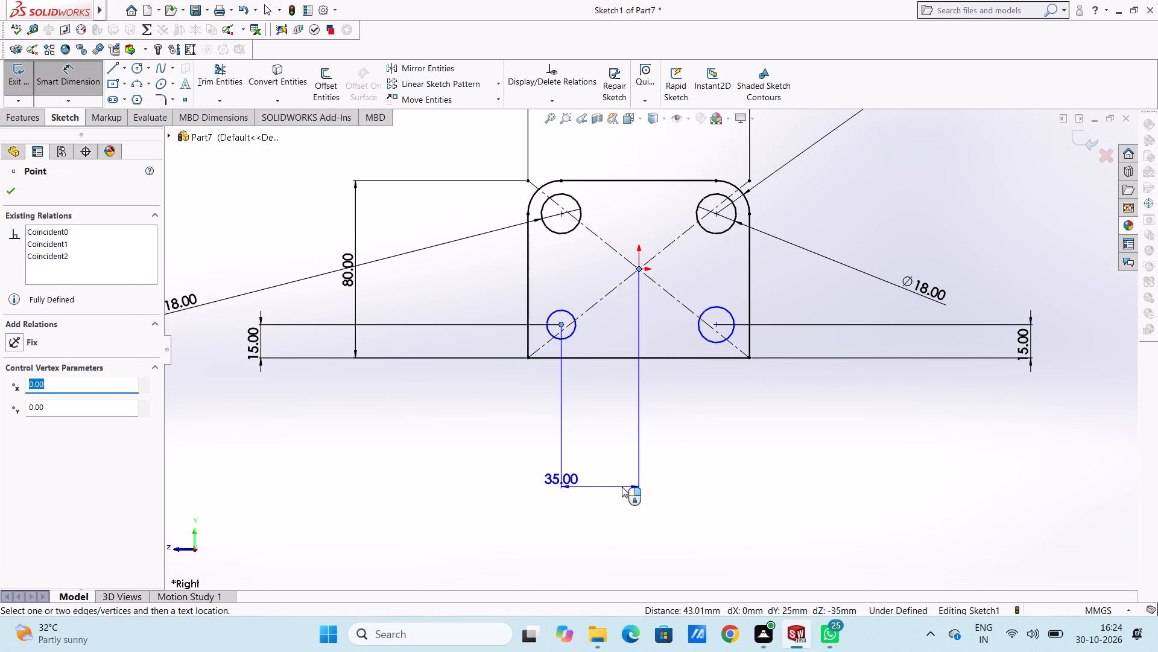
{"action": "left_click", "coordinate": [622, 487]}
{"action": "left_click", "coordinate": [569, 470]}
{"action": "left_click", "coordinate": [551, 461]}
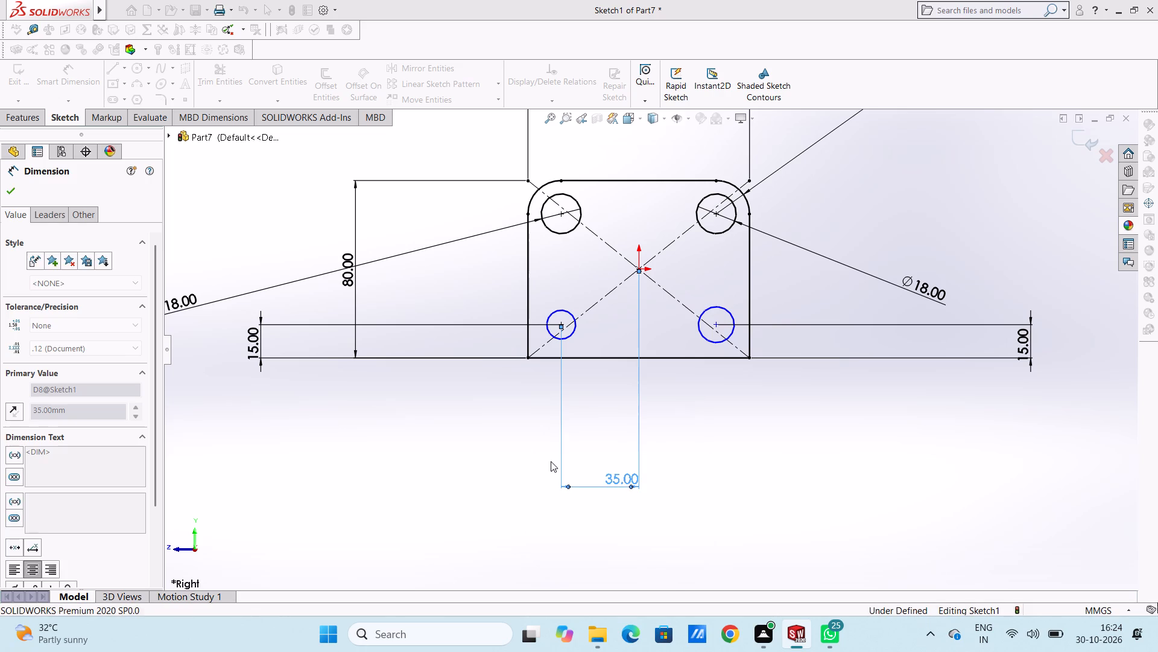
Dimension the horizontal distance from the lower-right circle's centre to the origin, placed below the profile.
{"action": "left_click", "coordinate": [718, 327]}
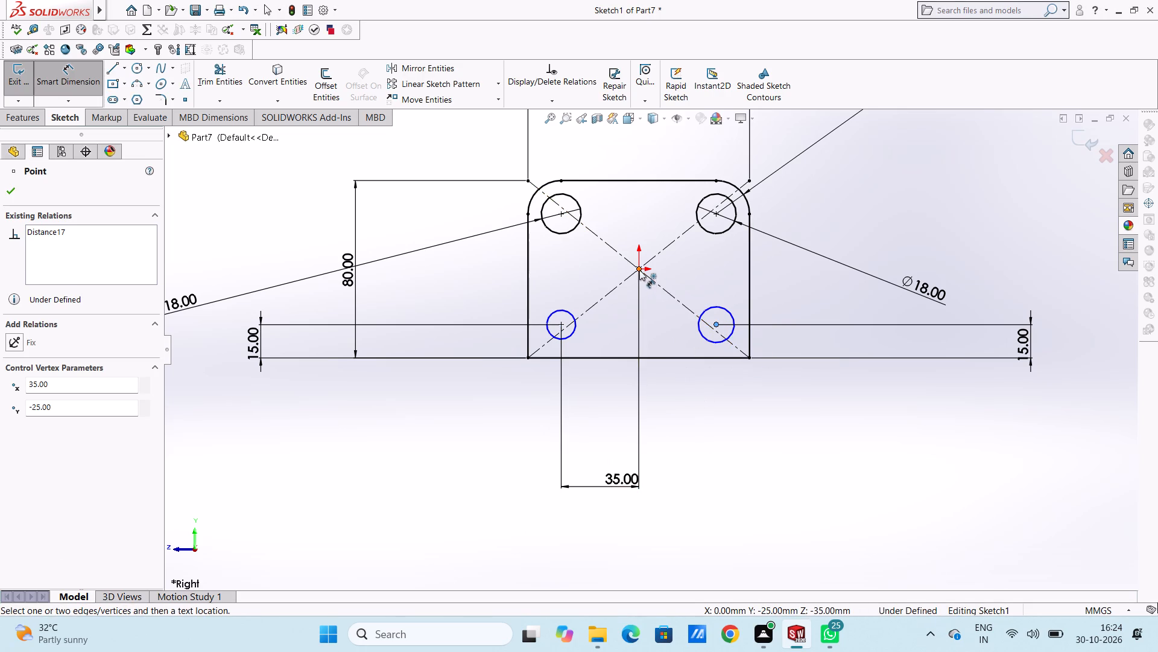
{"action": "left_click", "coordinate": [639, 270]}
{"action": "left_click", "coordinate": [675, 486]}
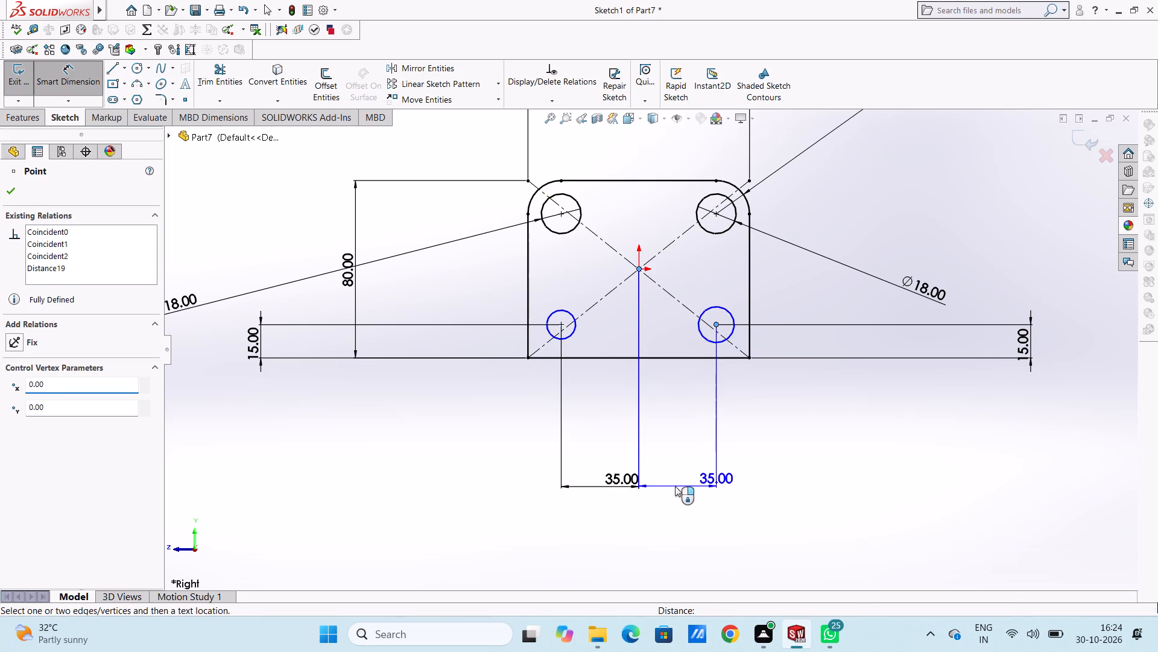
{"action": "left_click", "coordinate": [625, 470]}
{"action": "left_click", "coordinate": [621, 462]}
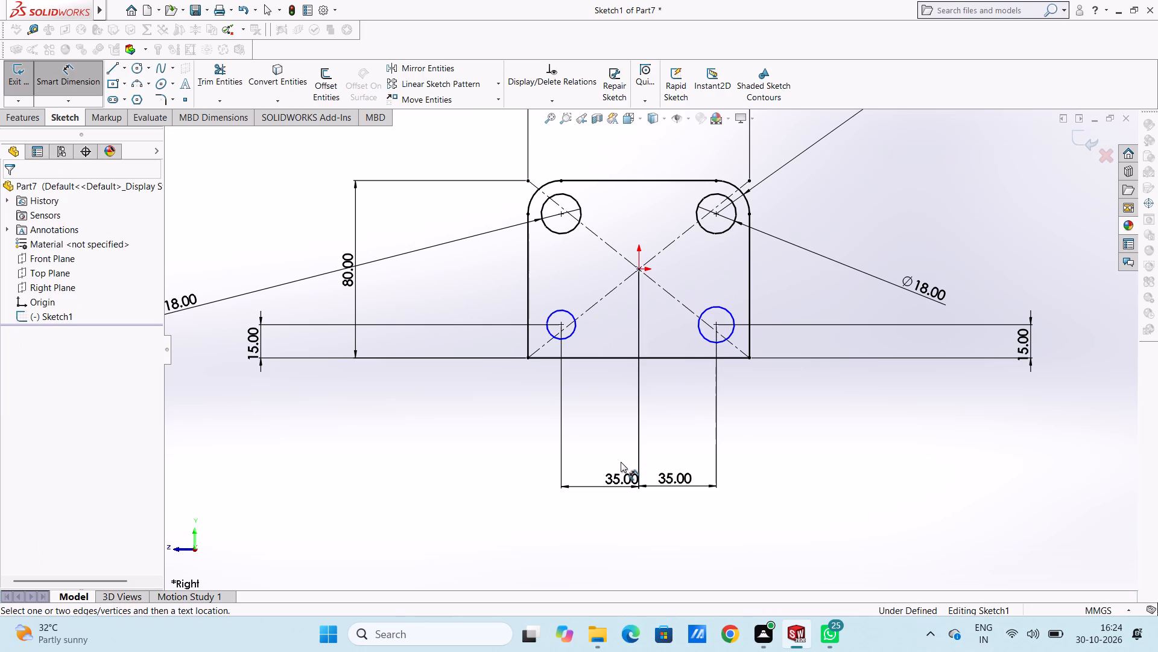
Dimension the lower-left circle's diameter as 18 mm, placed outside the profile.
{"action": "left_click", "coordinate": [566, 310]}
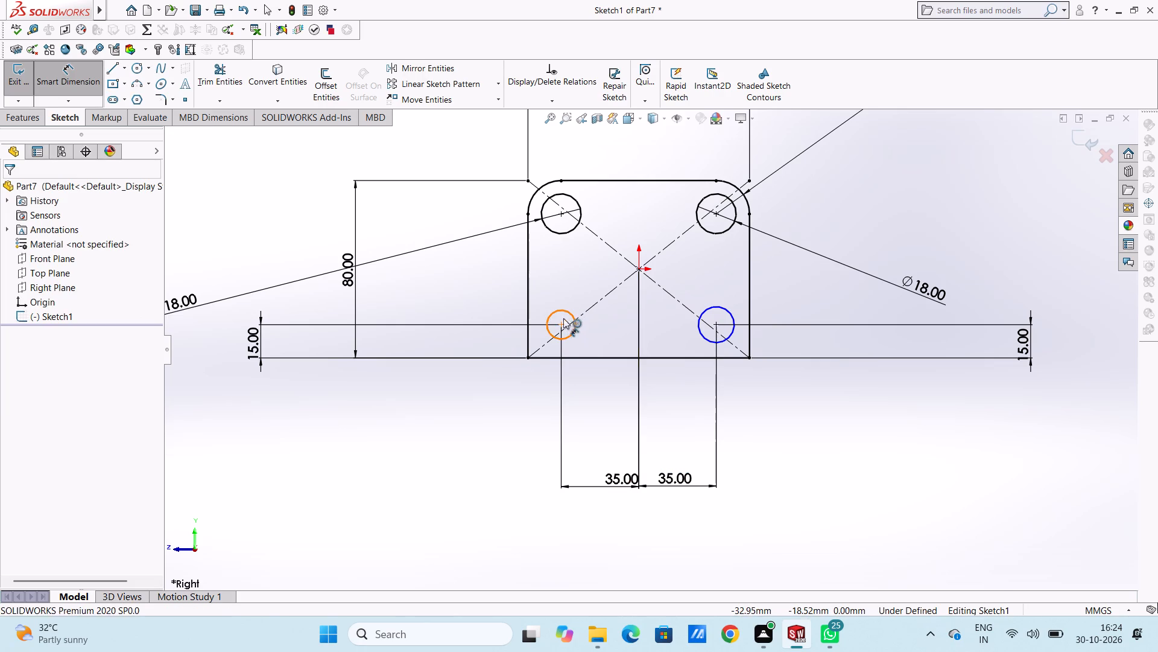
{"action": "left_click", "coordinate": [306, 476]}
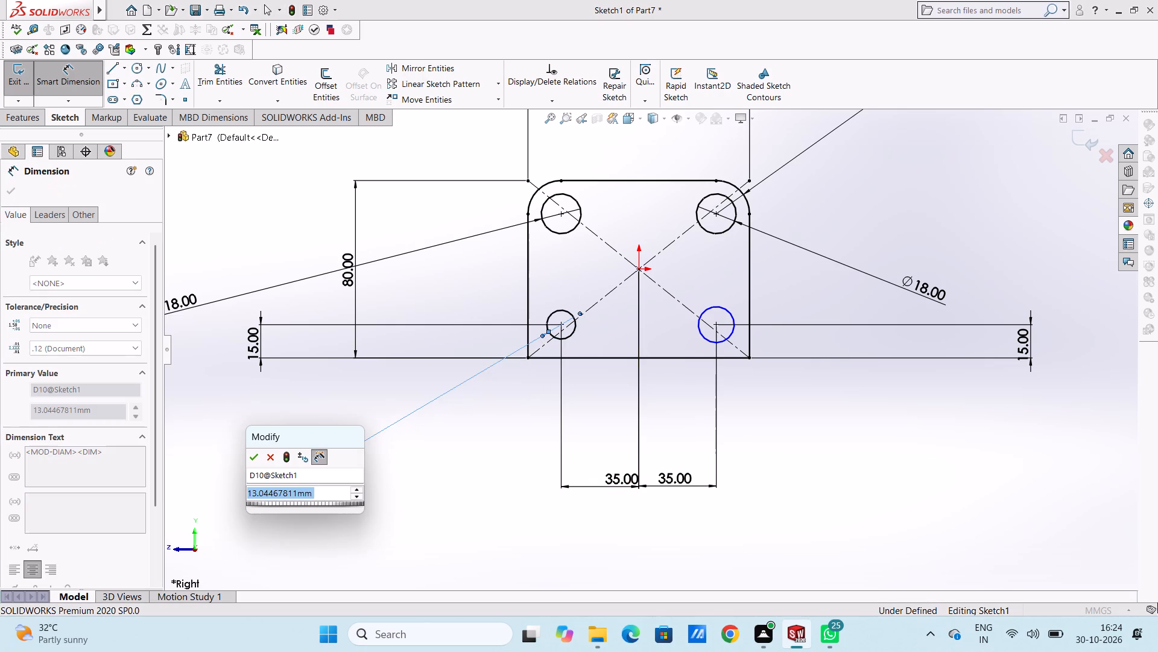
{"action": "type", "text": "18"}
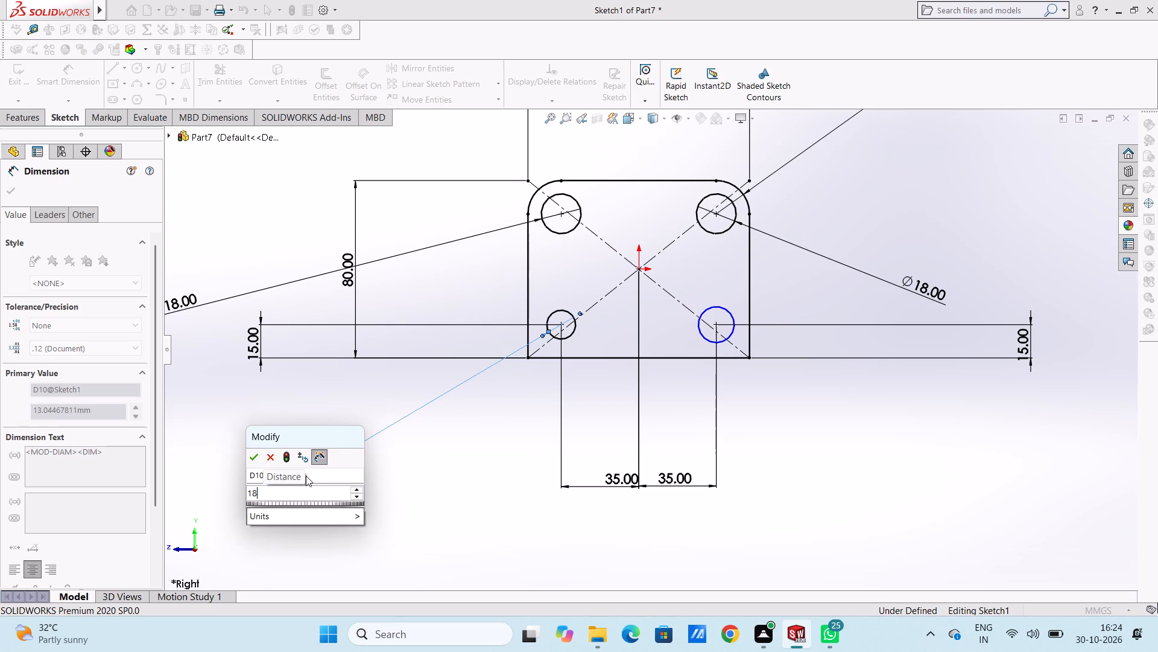
{"action": "key", "text": "Return"}
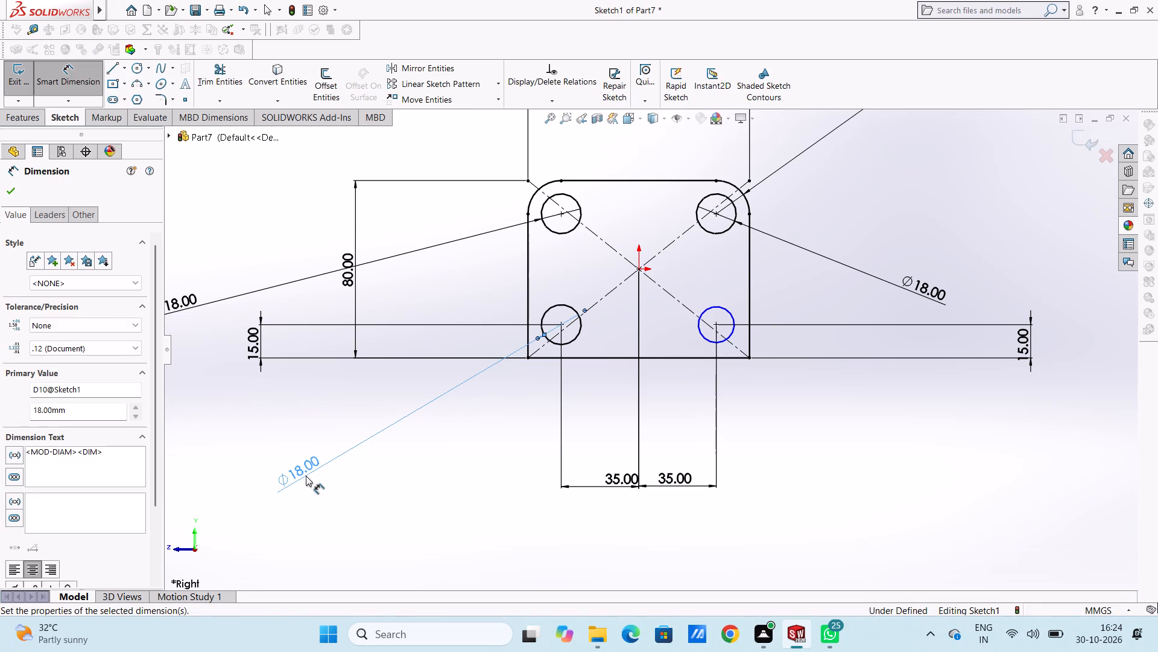
{"action": "left_click", "coordinate": [386, 284]}
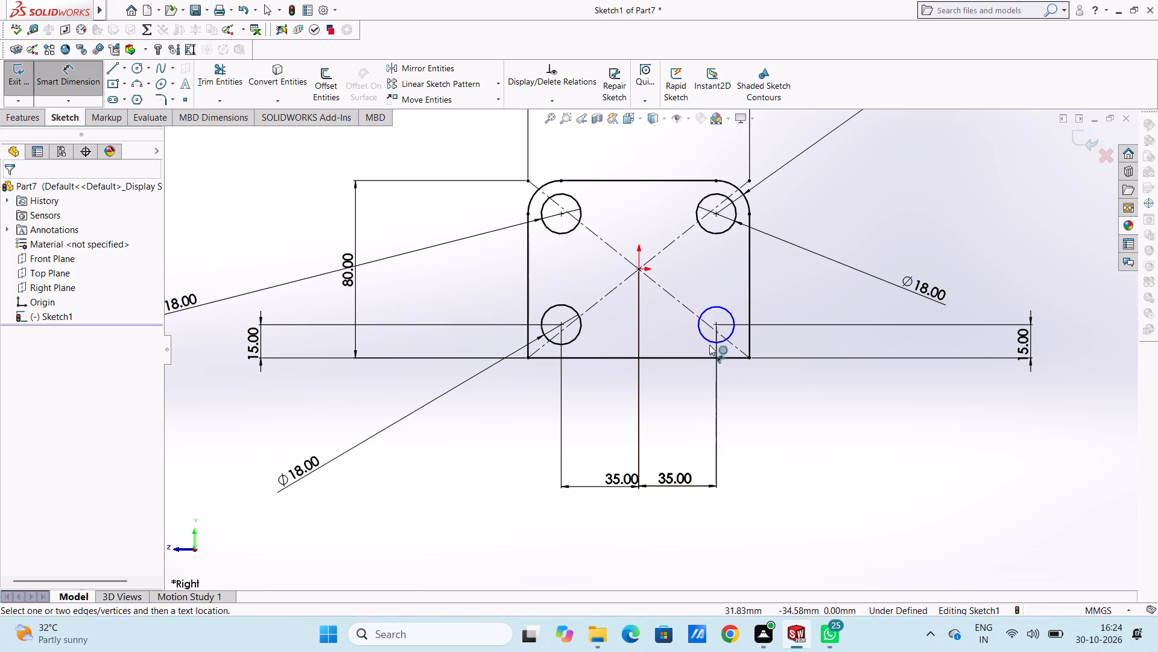
Dimension the lower-right circle's diameter as 18 mm, placed outside the profile.
{"action": "left_click", "coordinate": [709, 342]}
{"action": "left_click", "coordinate": [835, 476]}
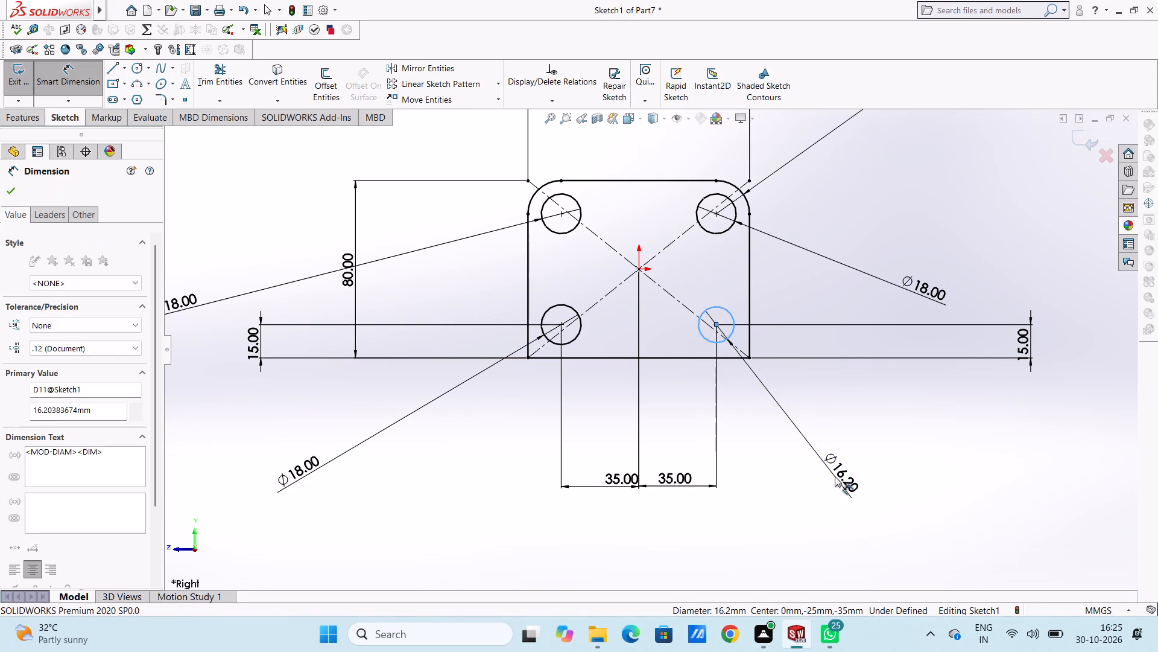
{"action": "type", "text": "18"}
{"action": "key", "text": "Return"}
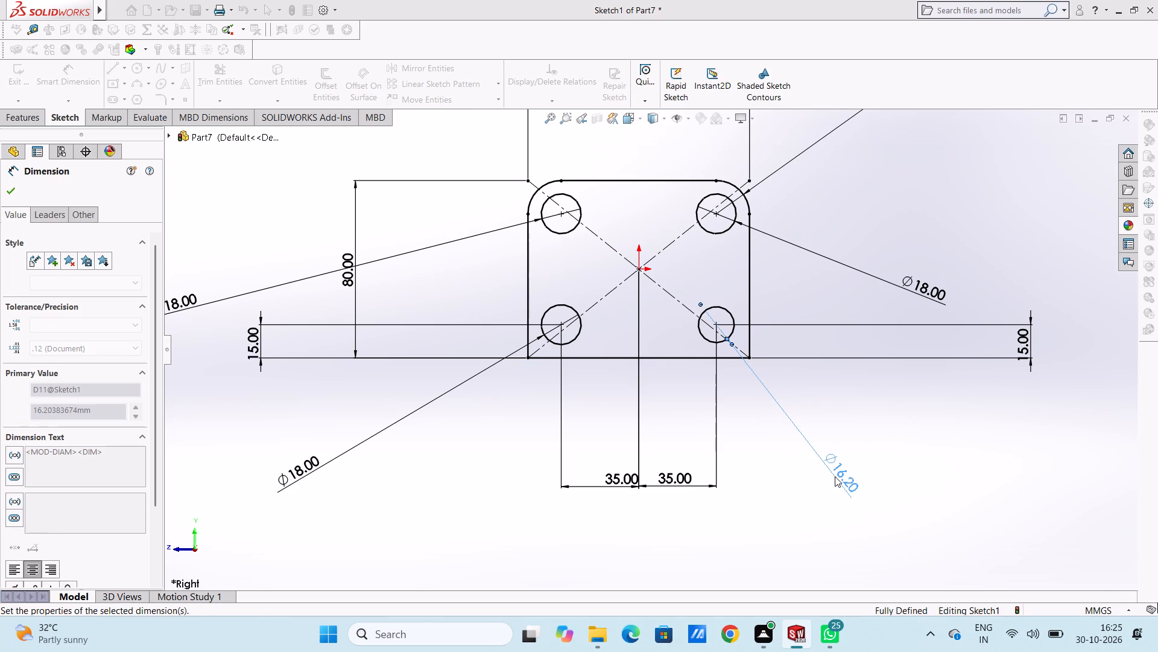
{"action": "left_click", "coordinate": [875, 393]}
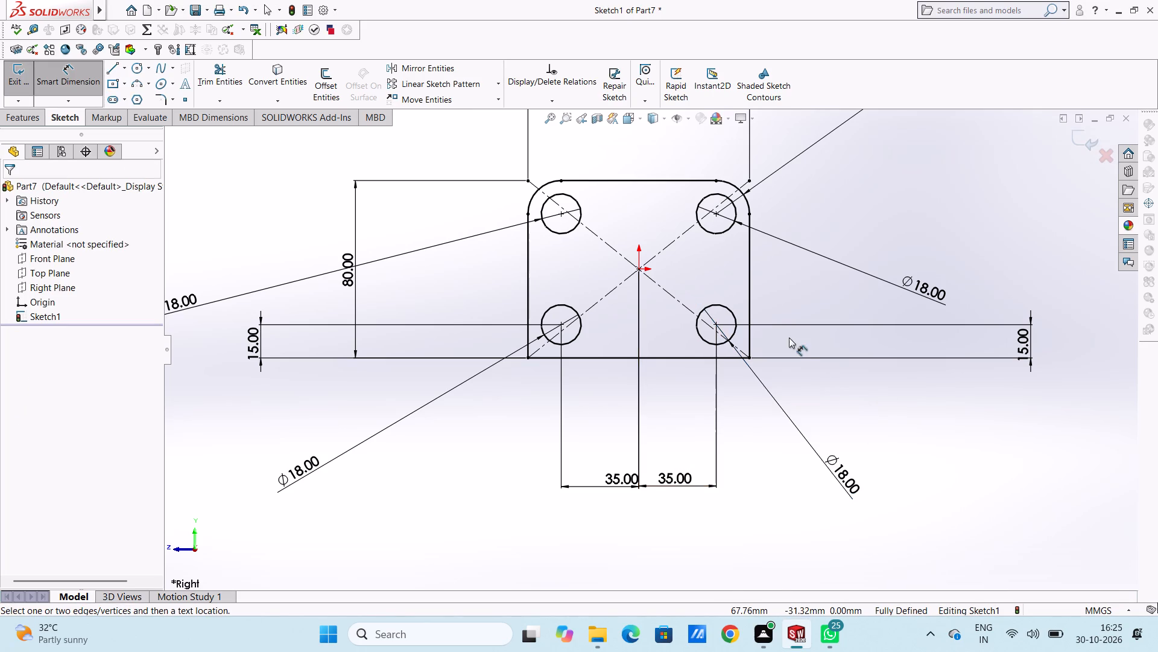
Extrude the plate profile with its four holes to a blind depth of 18 mm from the sketch plane.
{"action": "scroll", "coordinate": [786, 336], "scroll_direction": "up", "scroll_amount": 2}
{"action": "scroll", "coordinate": [675, 301], "scroll_direction": "down", "scroll_amount": 2}
{"action": "scroll", "coordinate": [721, 284], "scroll_direction": "up", "scroll_amount": 1}
{"action": "middle_click_drag", "start_coordinate": [795, 339], "coordinate": [818, 391]}
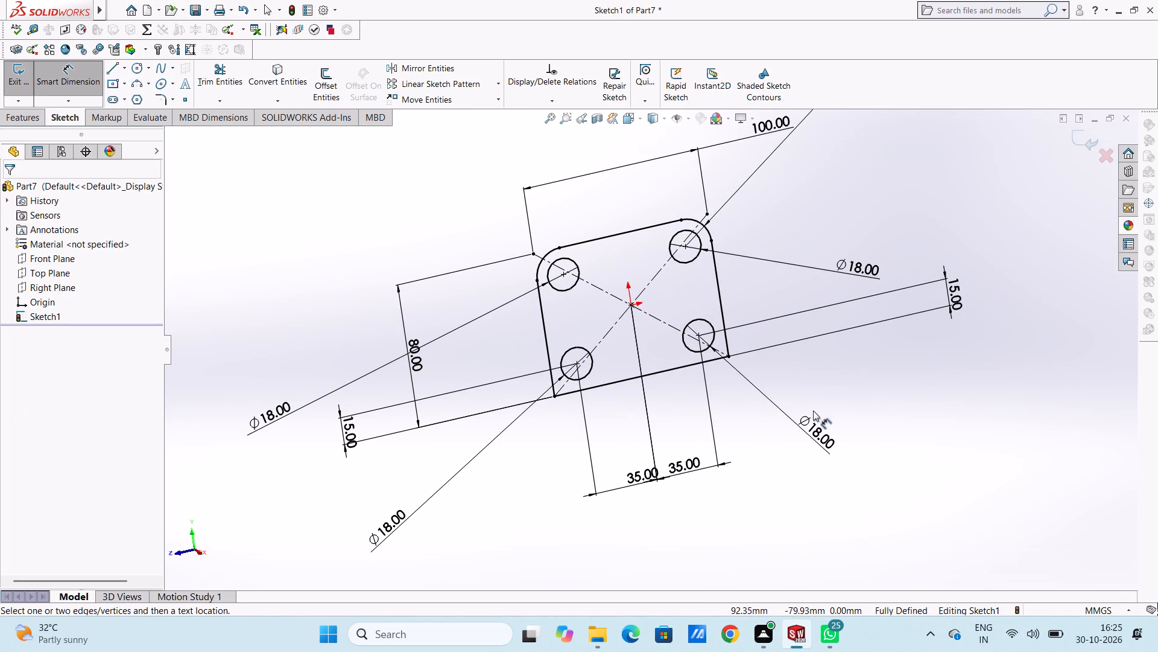
{"action": "left_click", "coordinate": [74, 77]}
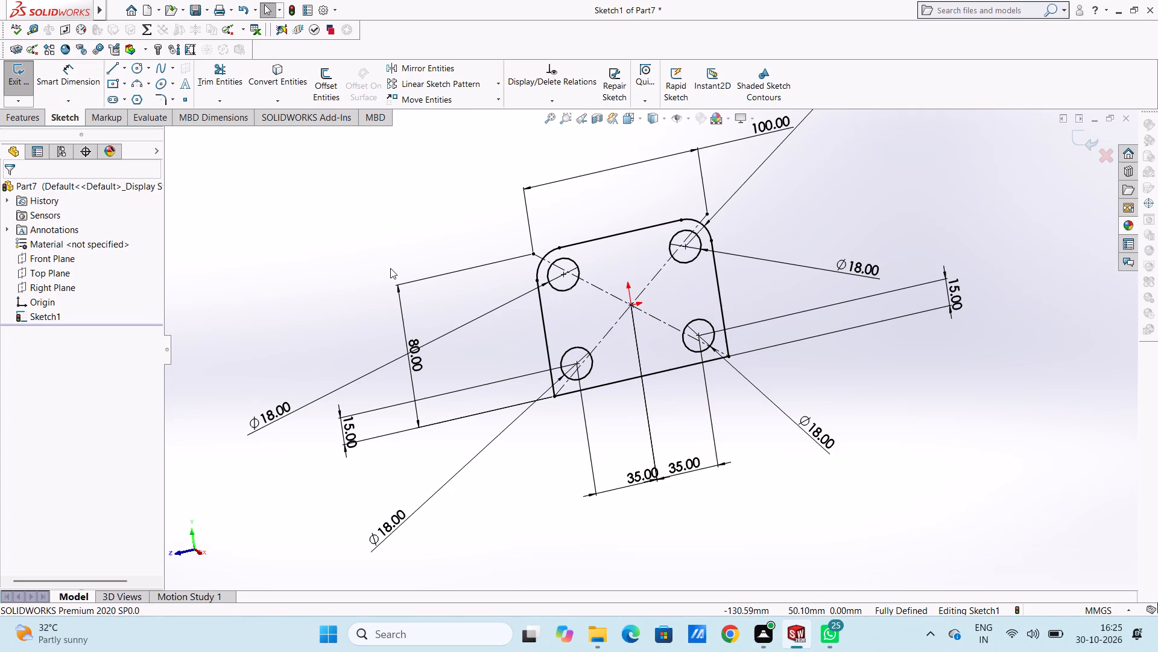
{"action": "left_click", "coordinate": [26, 123]}
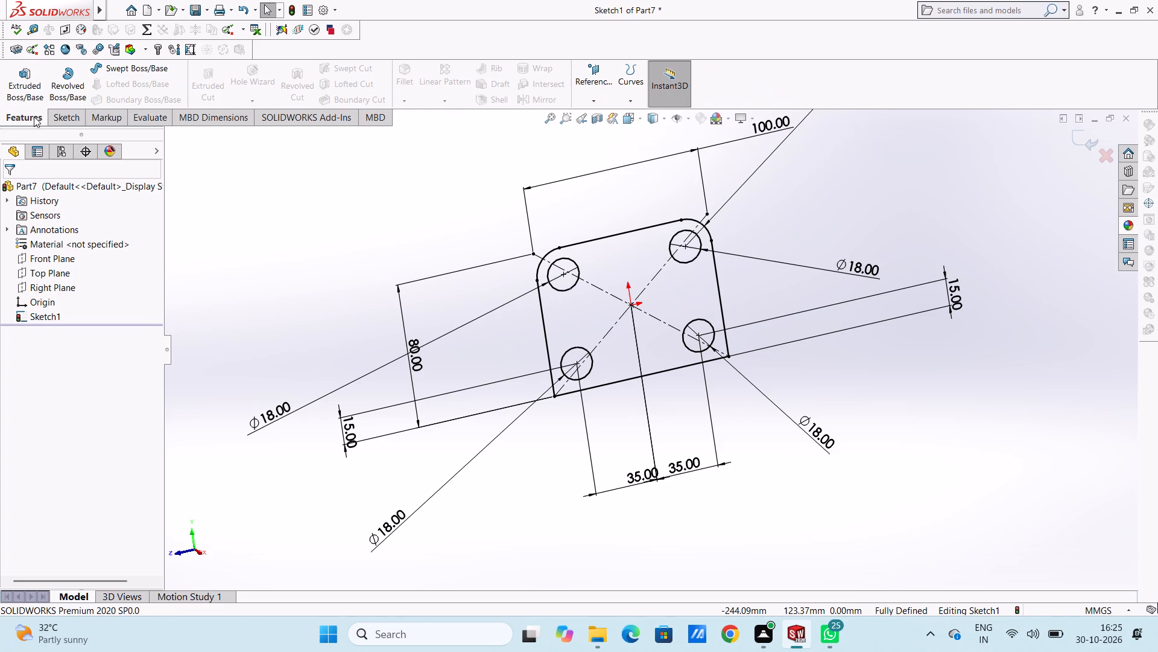
{"action": "left_click", "coordinate": [22, 88]}
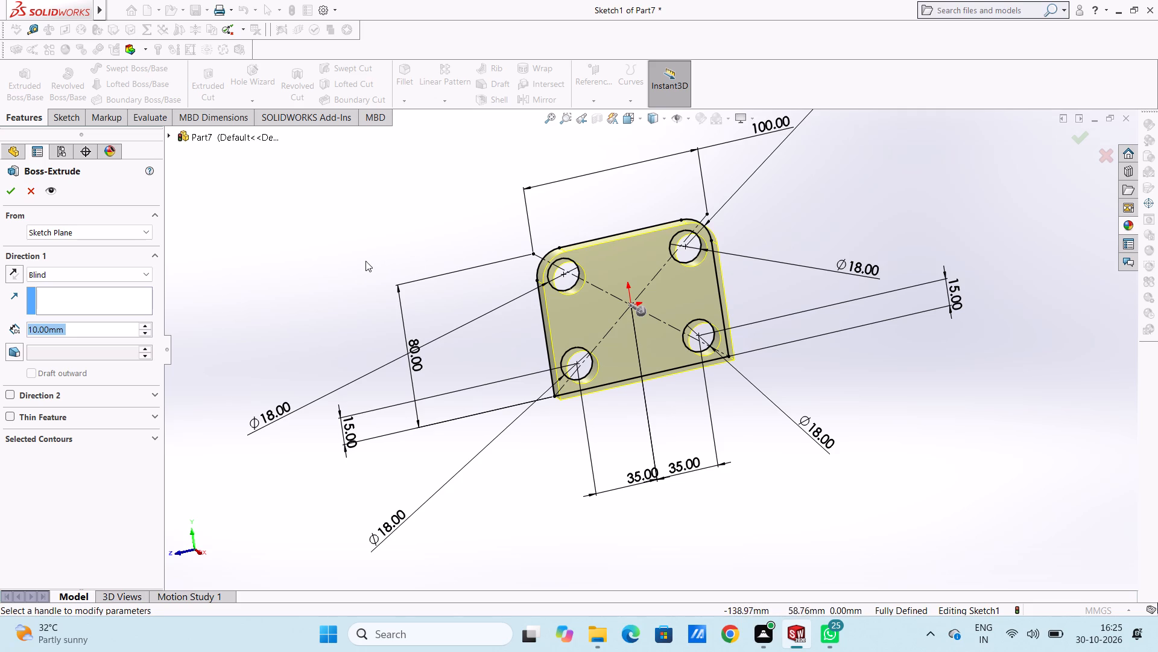
{"action": "type", "text": "18"}
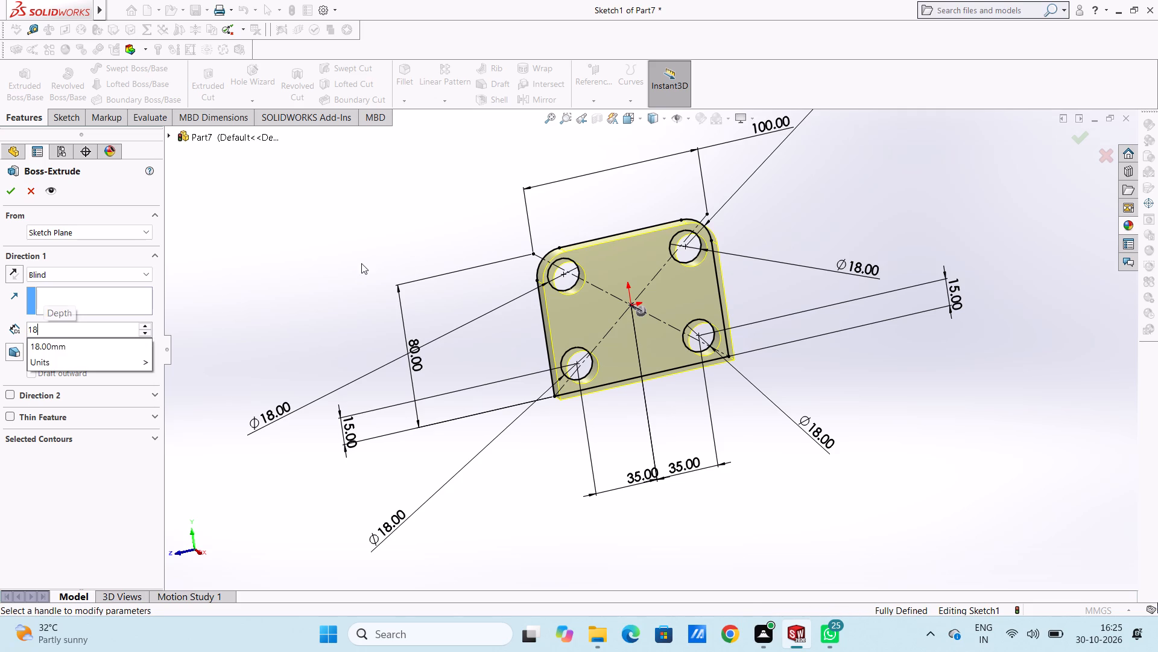
{"action": "key", "text": "Return"}
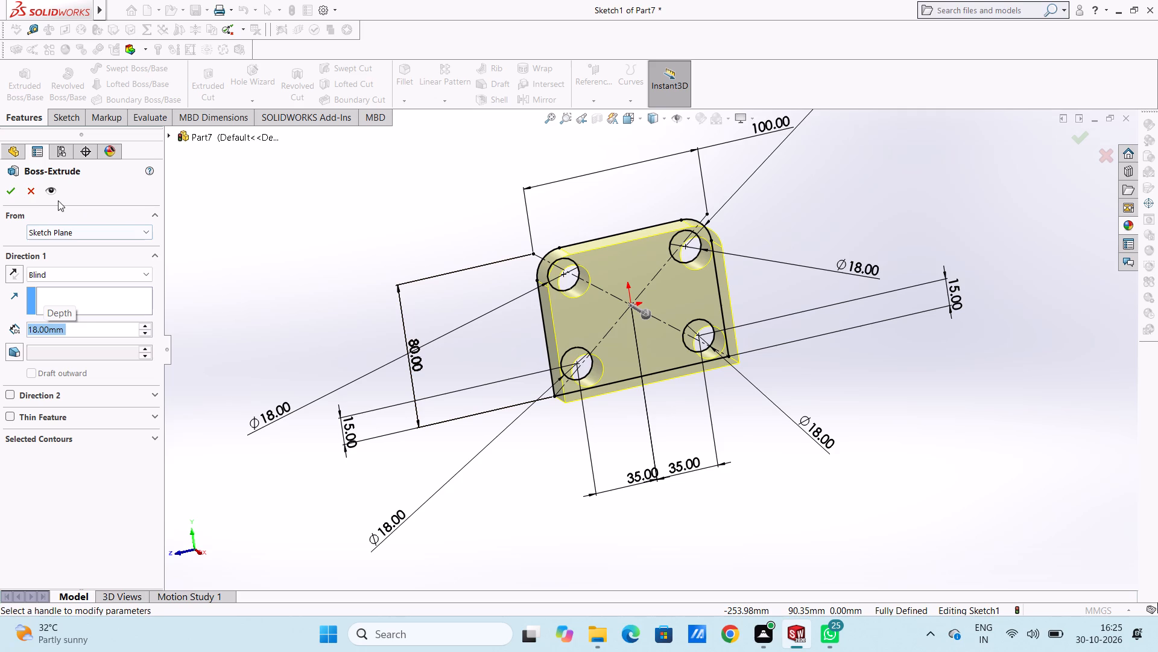
{"action": "left_click", "coordinate": [8, 199]}
{"action": "left_click", "coordinate": [254, 270]}
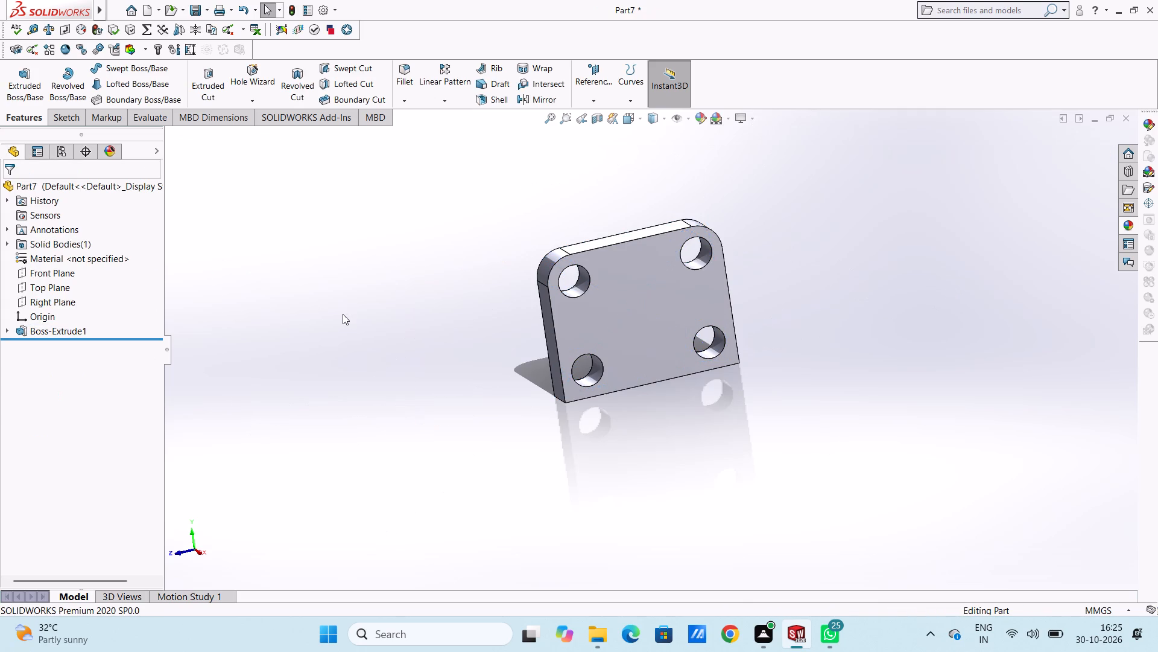
Examine the extruded plate from several sides, including the bottom and isometric views.
{"action": "middle_click_drag", "start_coordinate": [351, 316], "coordinate": [381, 267]}
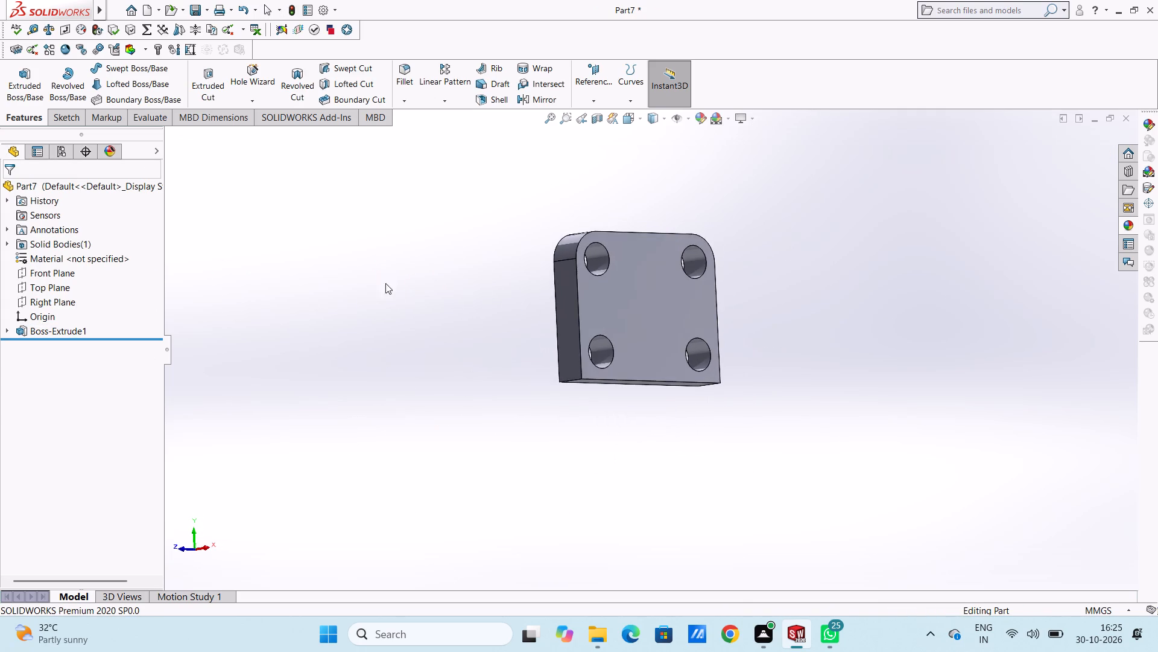
{"action": "middle_click_drag", "start_coordinate": [437, 334], "coordinate": [396, 434]}
{"action": "middle_click_drag", "start_coordinate": [404, 324], "coordinate": [552, 236]}
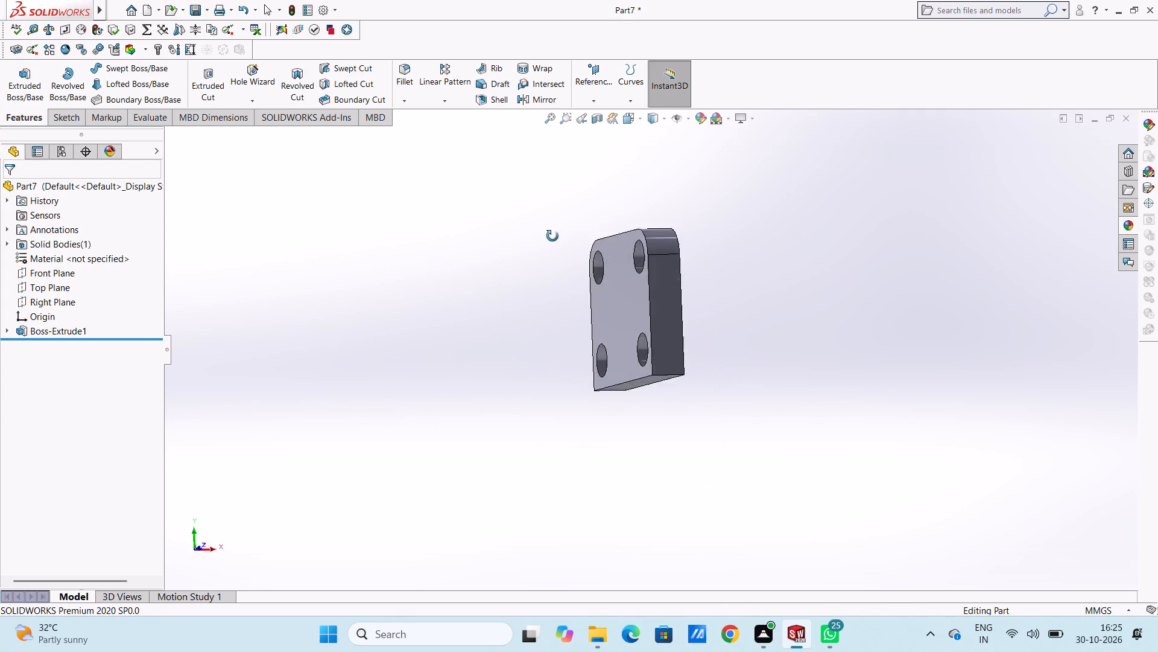
{"action": "middle_click_drag", "start_coordinate": [552, 236], "coordinate": [576, 246]}
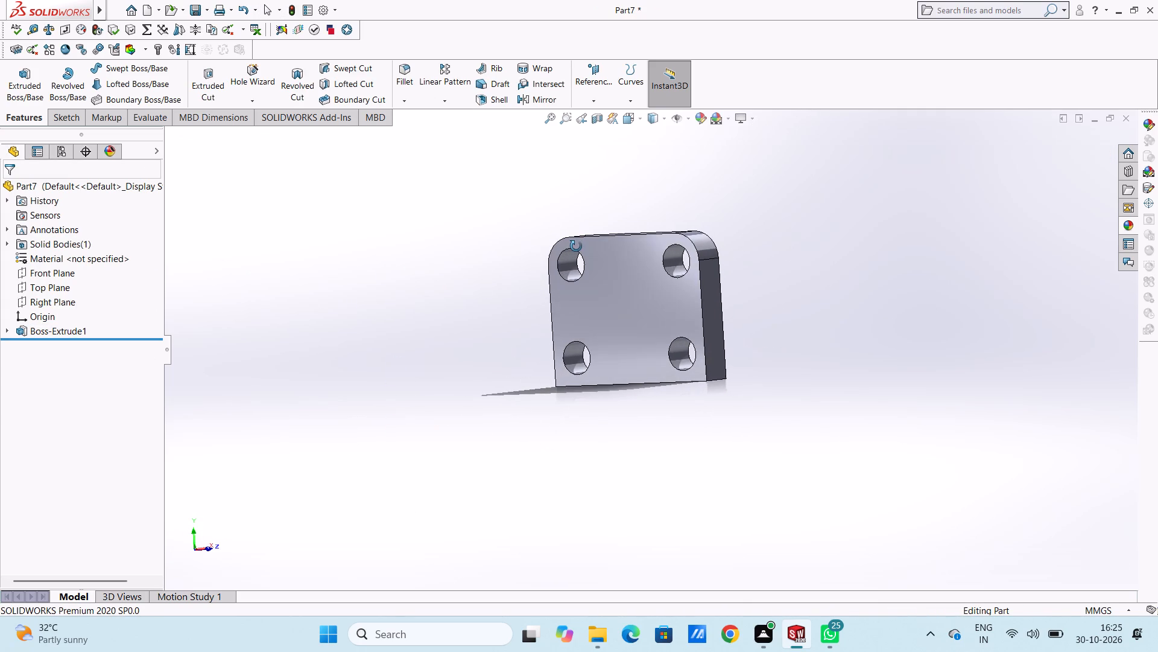
{"action": "middle_click_drag", "start_coordinate": [576, 246], "coordinate": [581, 254]}
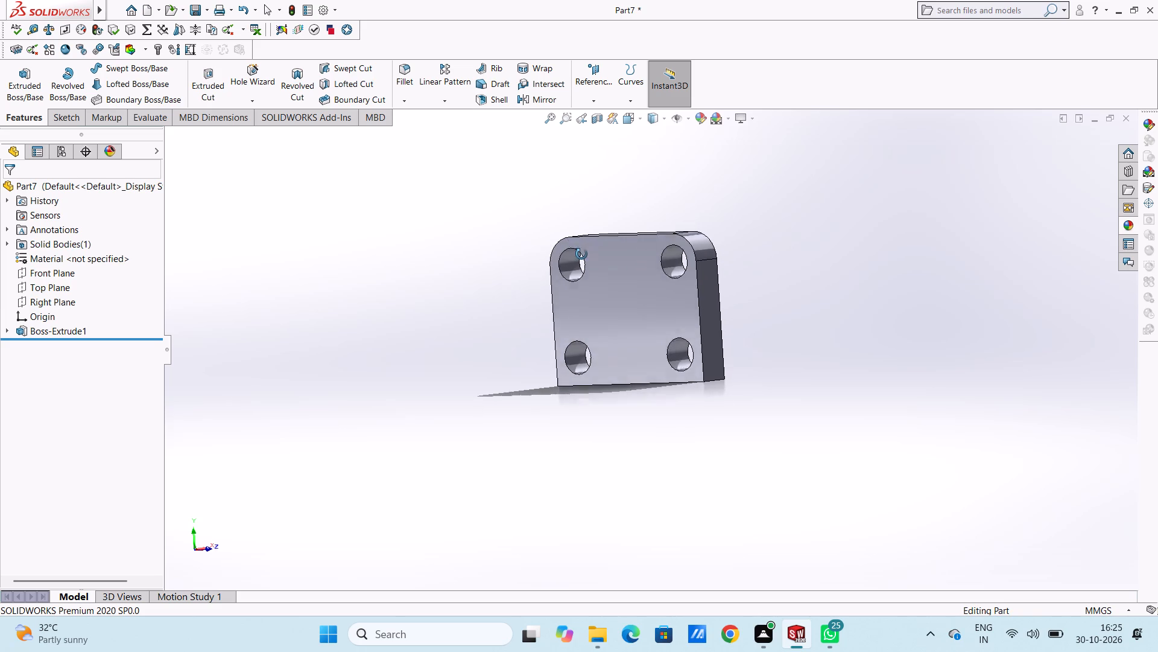
{"action": "middle_click_drag", "start_coordinate": [581, 254], "coordinate": [639, 269]}
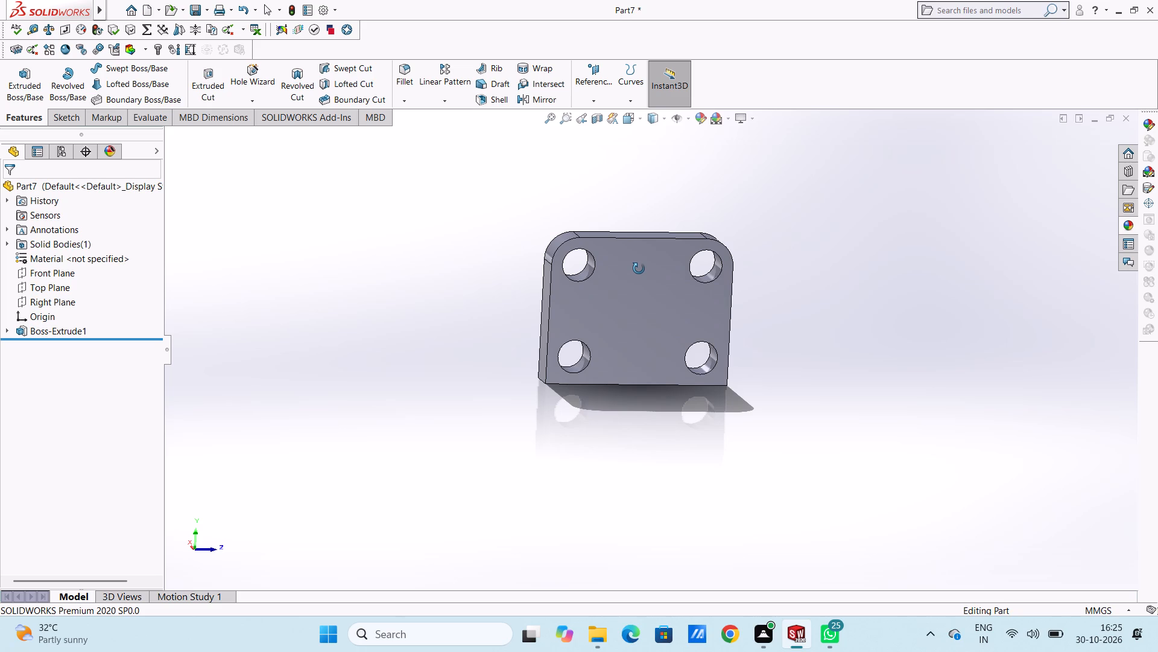
{"action": "middle_click_drag", "start_coordinate": [639, 269], "coordinate": [639, 269]}
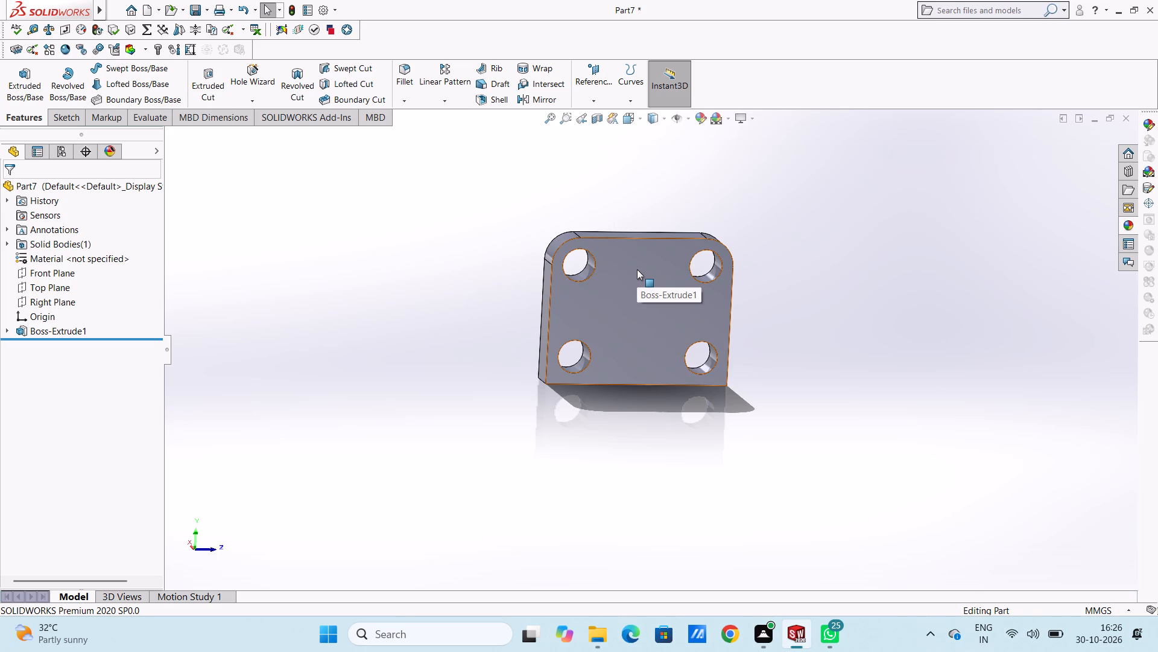
{"action": "key", "text": "ctrl+6"}
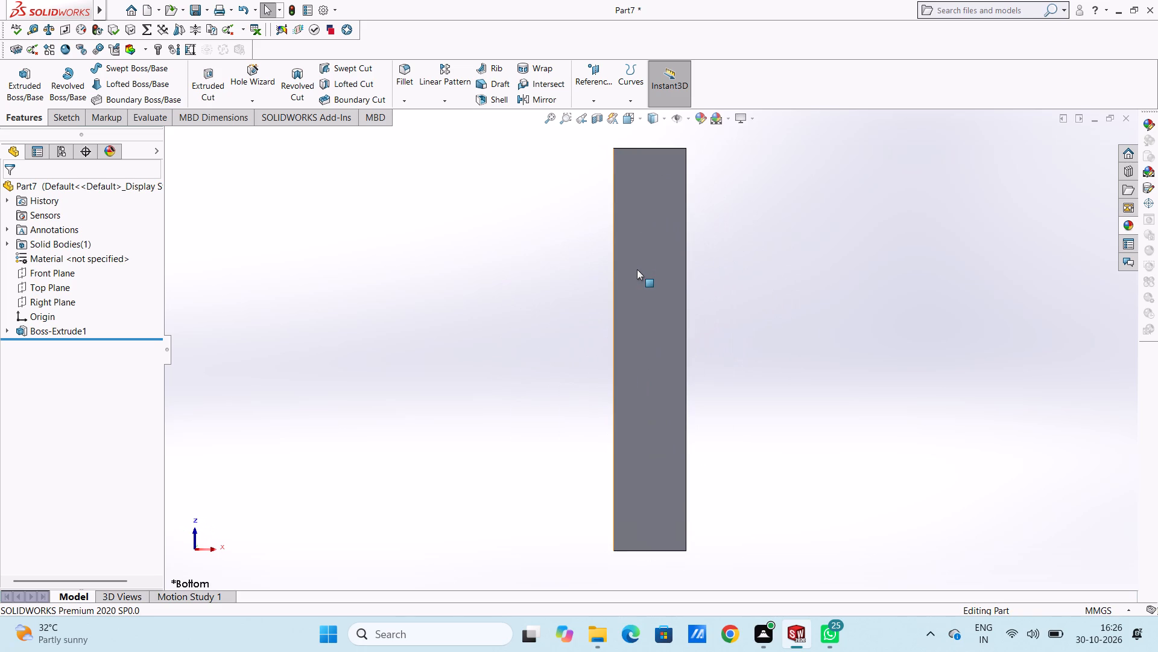
{"action": "key", "text": "ctrl+7"}
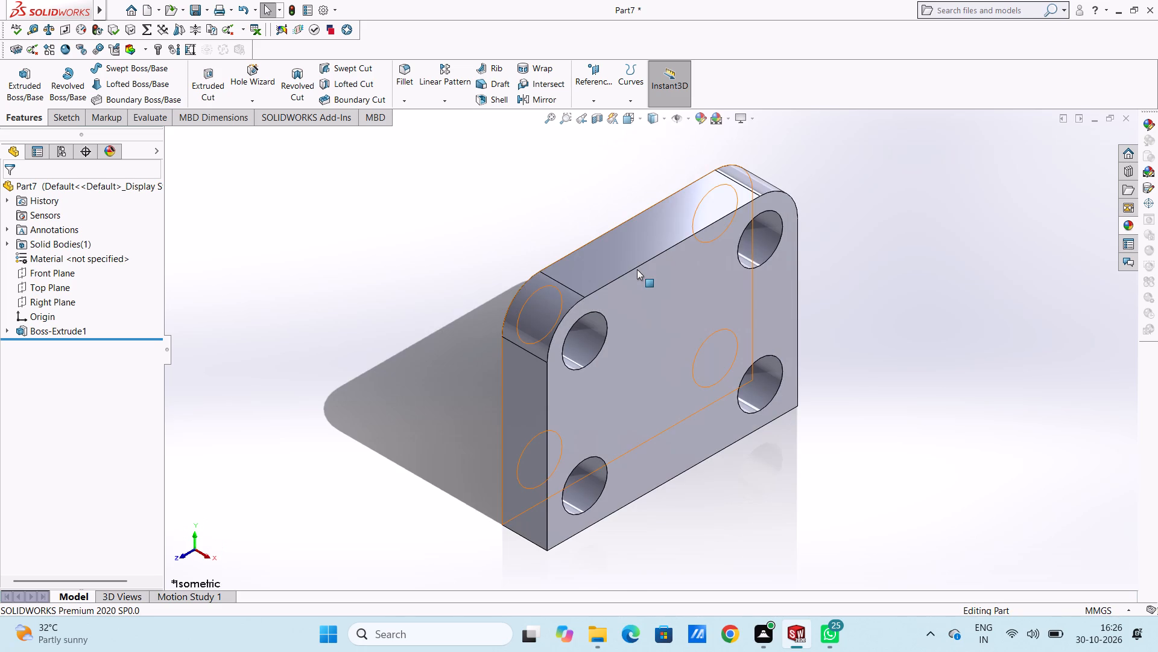
On the plate's bottom face, sketch a midpoint line centred on the long edge away from the origin, extending 17 mm each way.
{"action": "key", "text": "ctrl+6"}
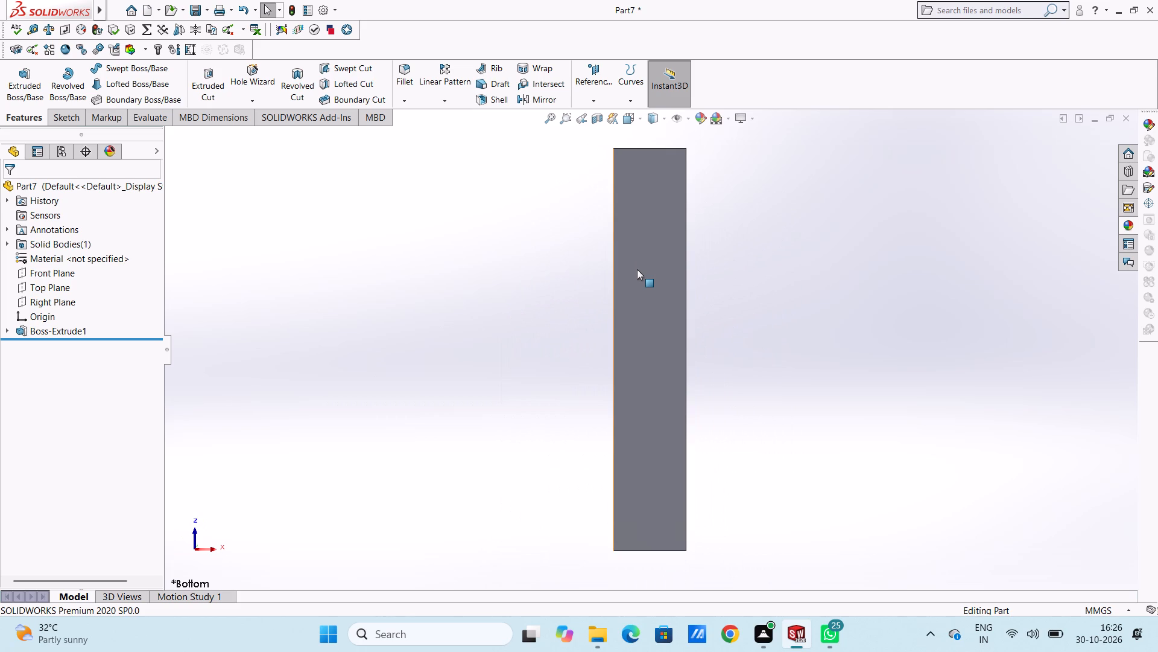
{"action": "scroll", "coordinate": [637, 269], "scroll_direction": "up", "scroll_amount": 1}
{"action": "left_click", "coordinate": [636, 303]}
{"action": "left_click", "coordinate": [685, 267]}
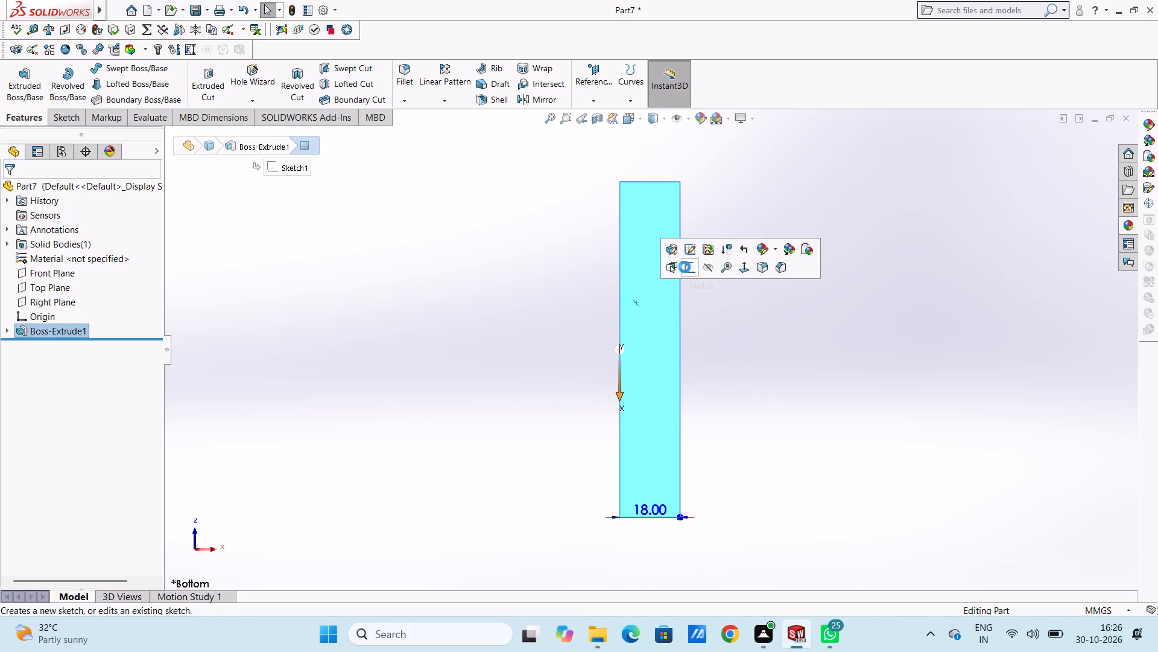
{"action": "left_click", "coordinate": [545, 292]}
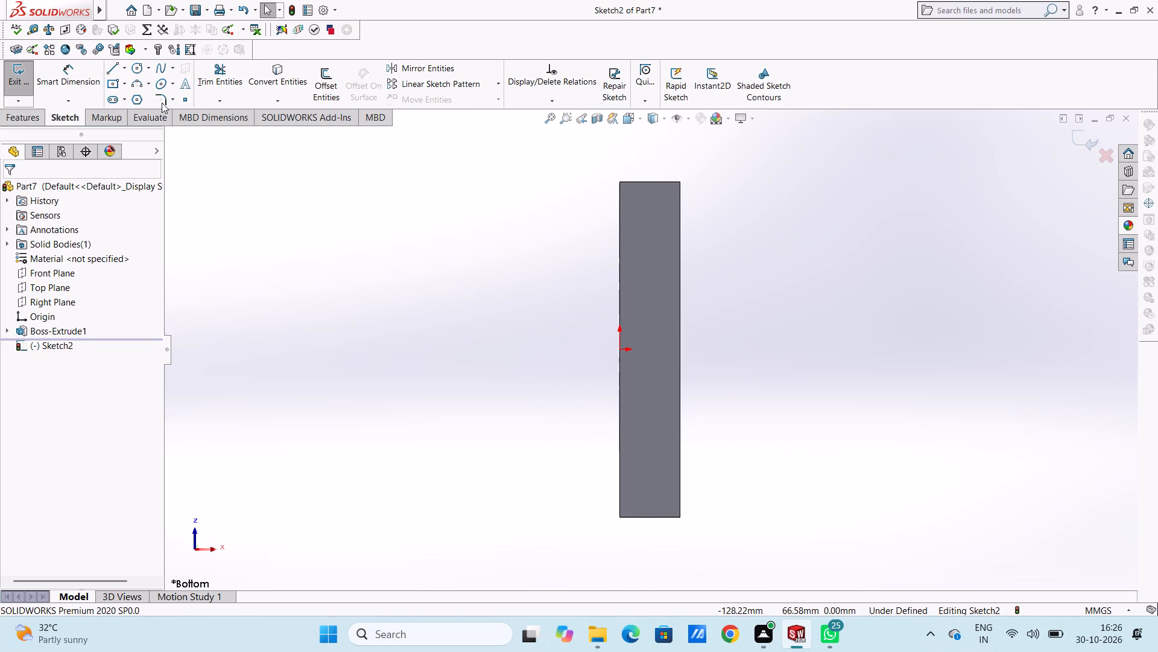
{"action": "left_click", "coordinate": [122, 68]}
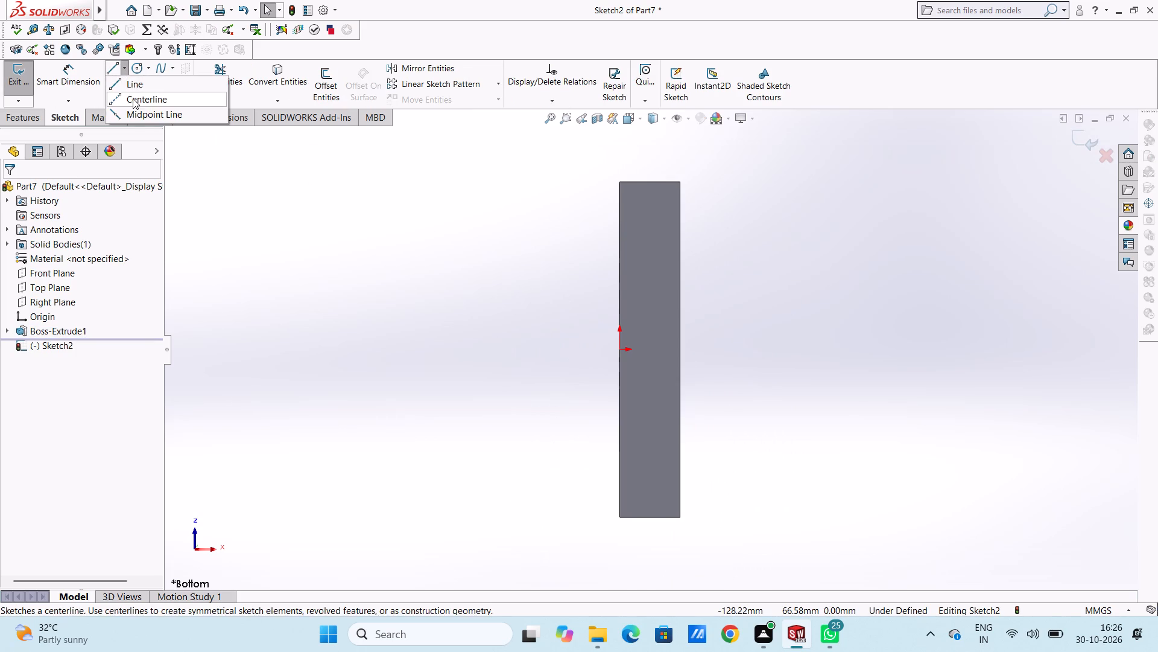
{"action": "left_click", "coordinate": [139, 111]}
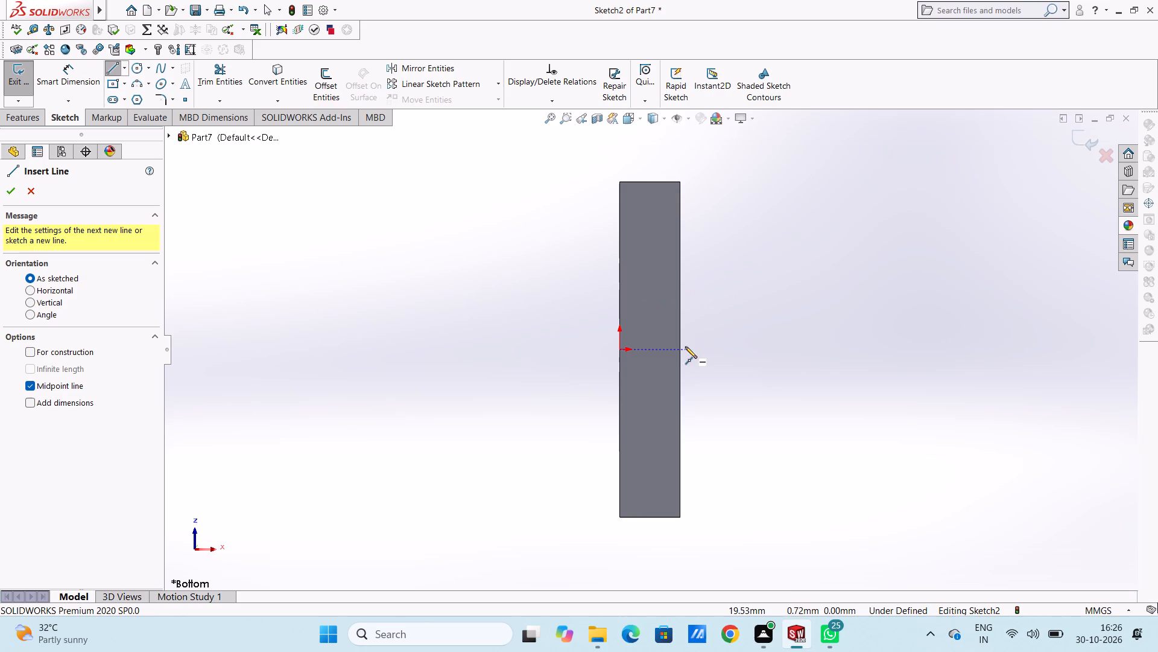
{"action": "left_click", "coordinate": [682, 348]}
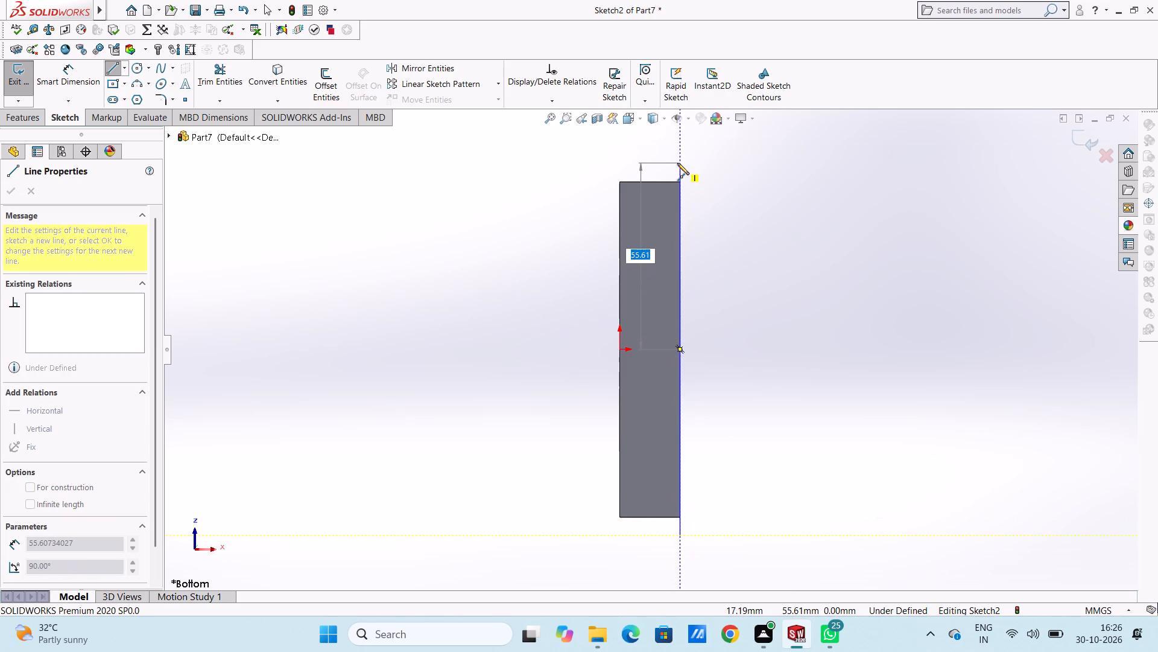
{"action": "type", "text": "17"}
{"action": "key", "text": "Return"}
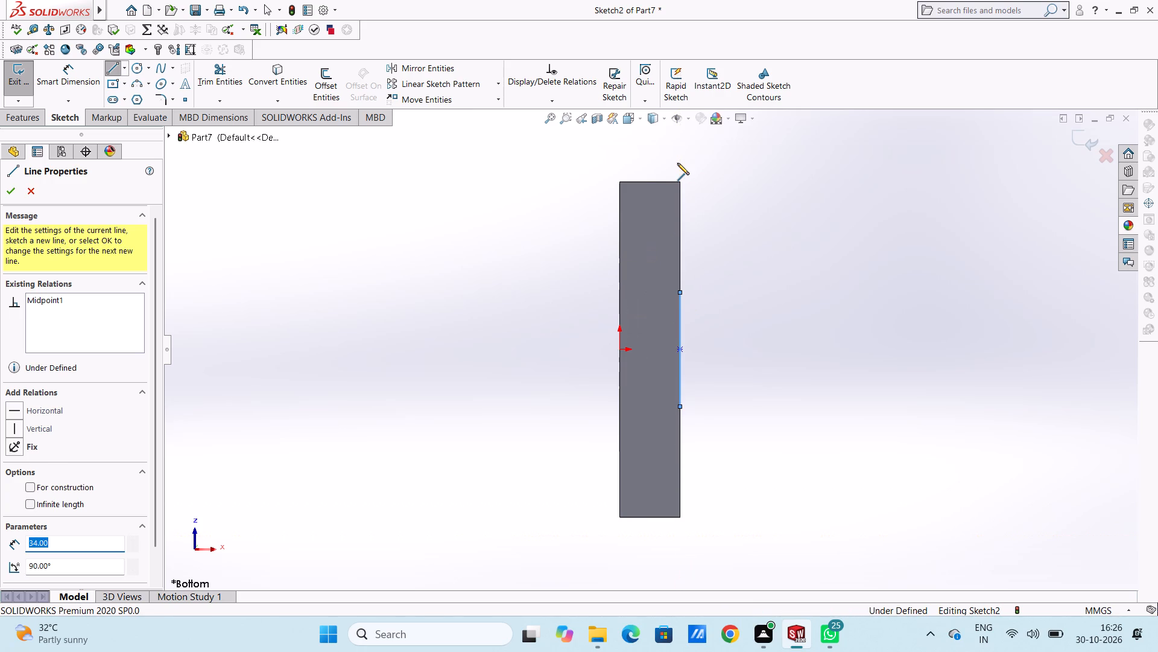
{"action": "right_click", "coordinate": [881, 209]}
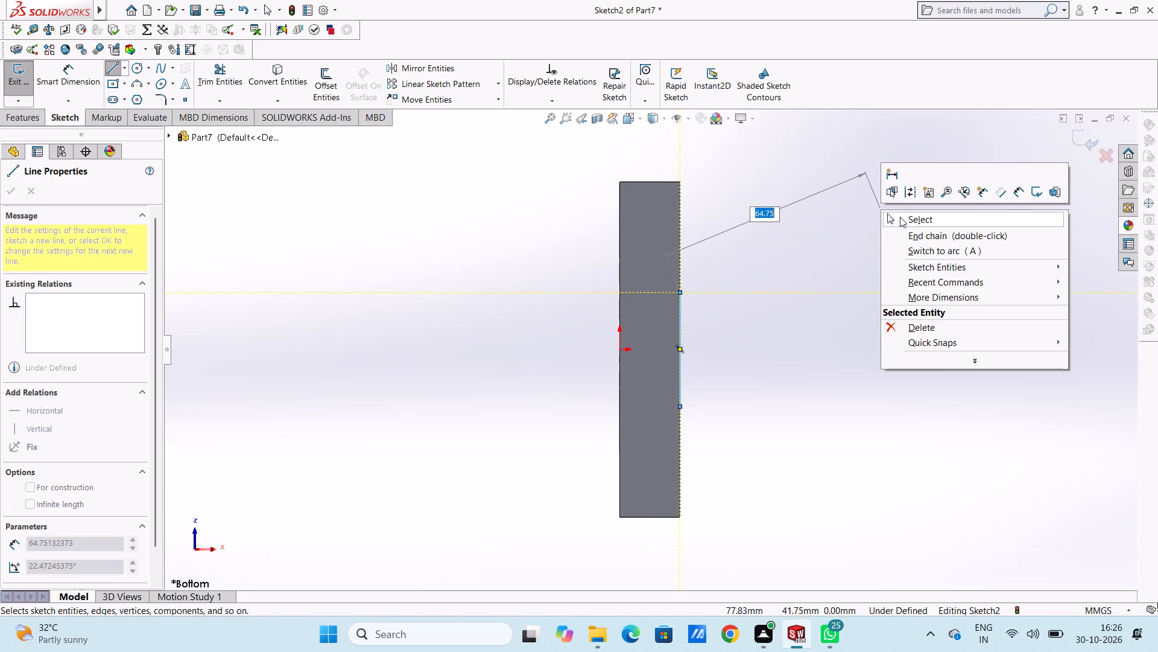
{"action": "left_click", "coordinate": [900, 217]}
{"action": "left_click", "coordinate": [863, 235]}
{"action": "middle_click_drag", "start_coordinate": [758, 260], "coordinate": [709, 315]}
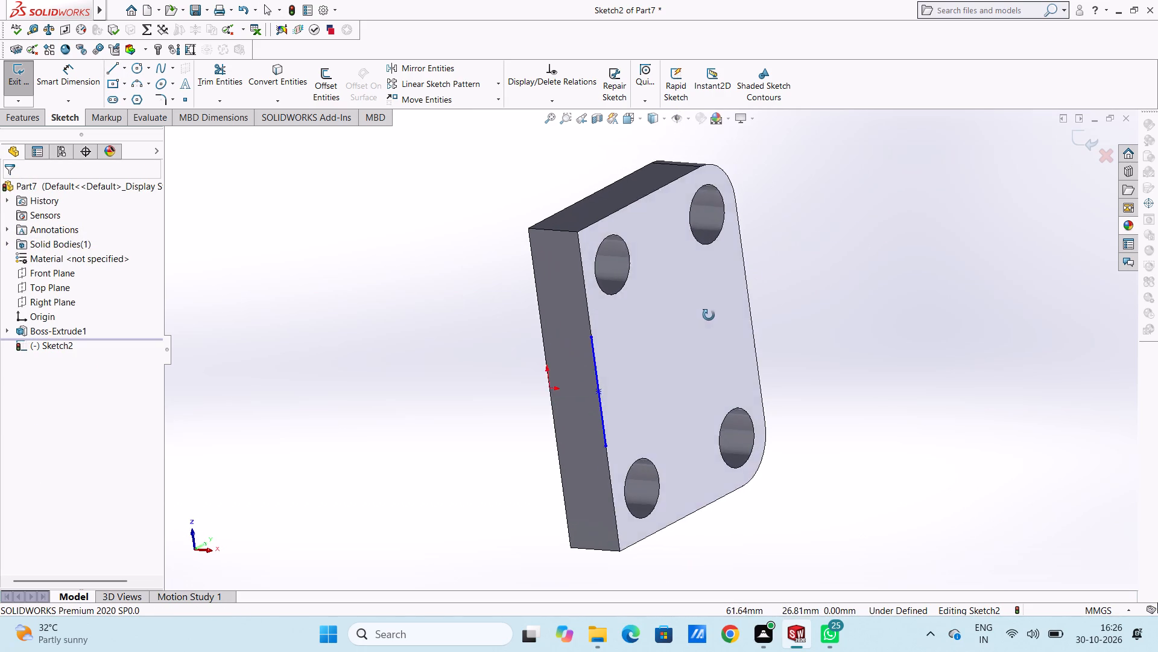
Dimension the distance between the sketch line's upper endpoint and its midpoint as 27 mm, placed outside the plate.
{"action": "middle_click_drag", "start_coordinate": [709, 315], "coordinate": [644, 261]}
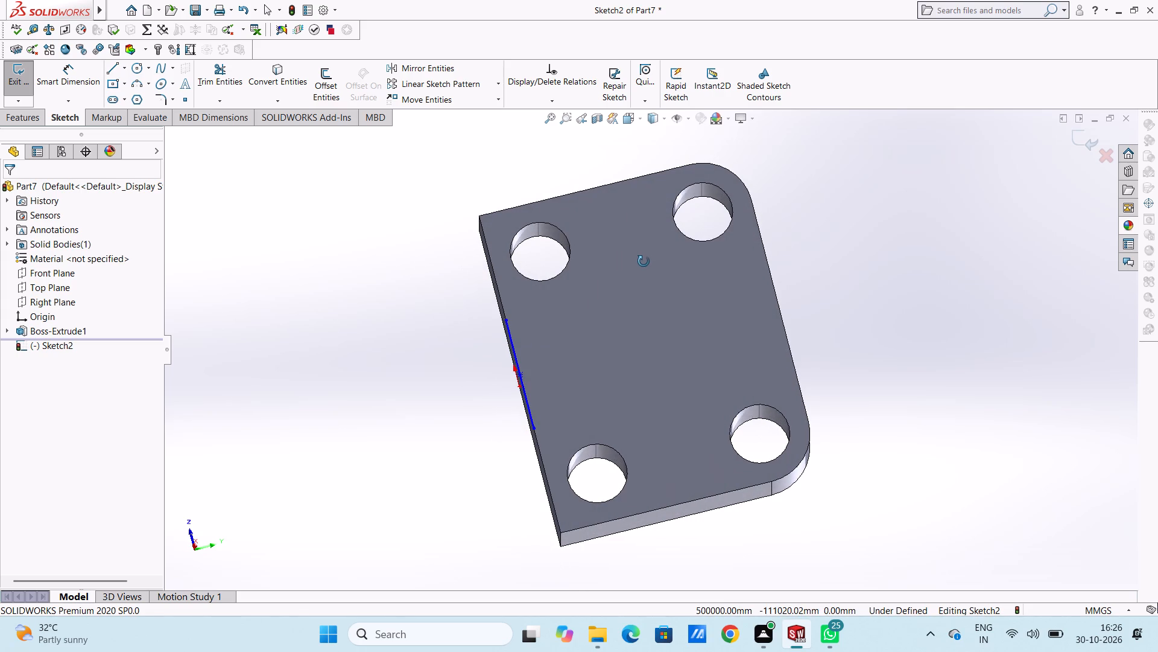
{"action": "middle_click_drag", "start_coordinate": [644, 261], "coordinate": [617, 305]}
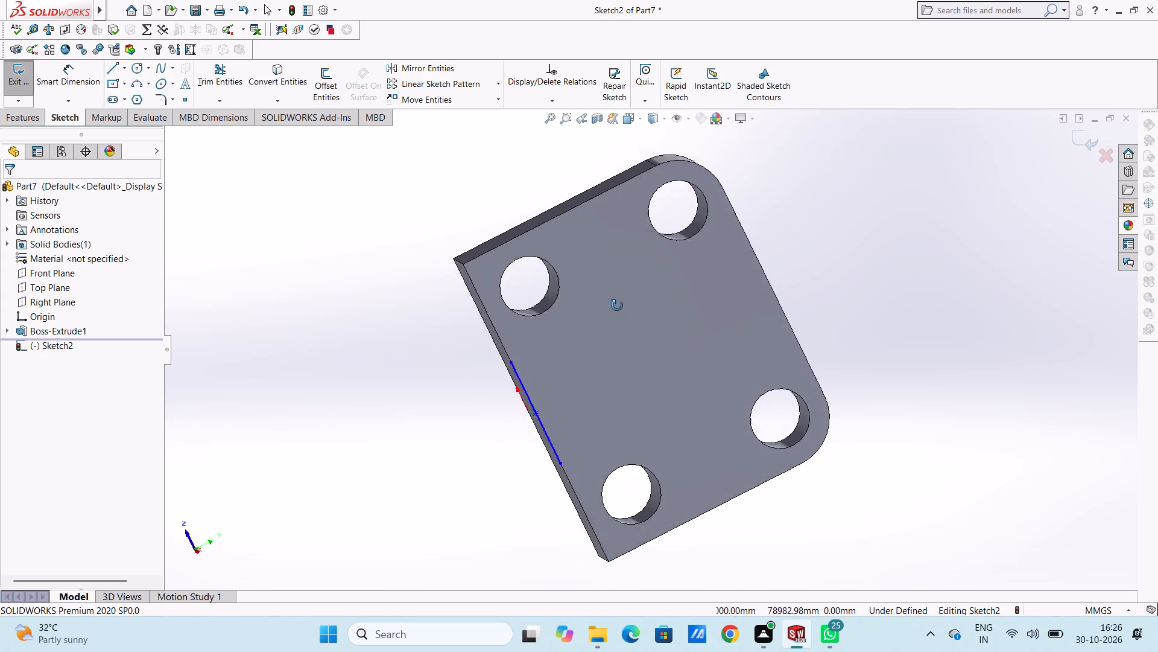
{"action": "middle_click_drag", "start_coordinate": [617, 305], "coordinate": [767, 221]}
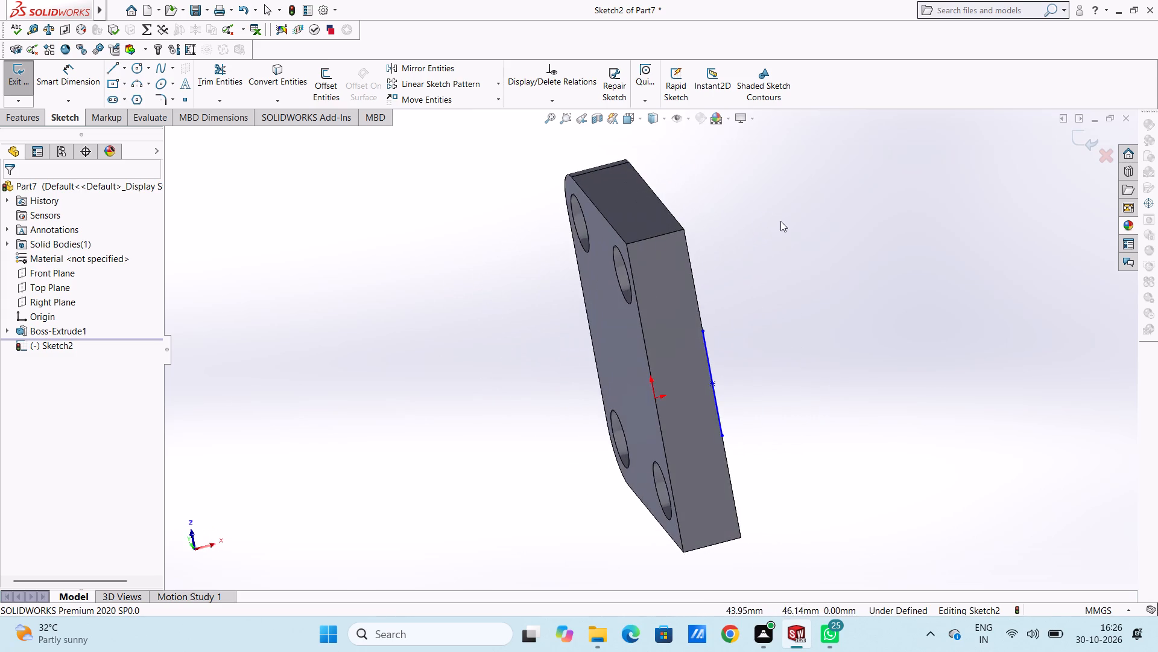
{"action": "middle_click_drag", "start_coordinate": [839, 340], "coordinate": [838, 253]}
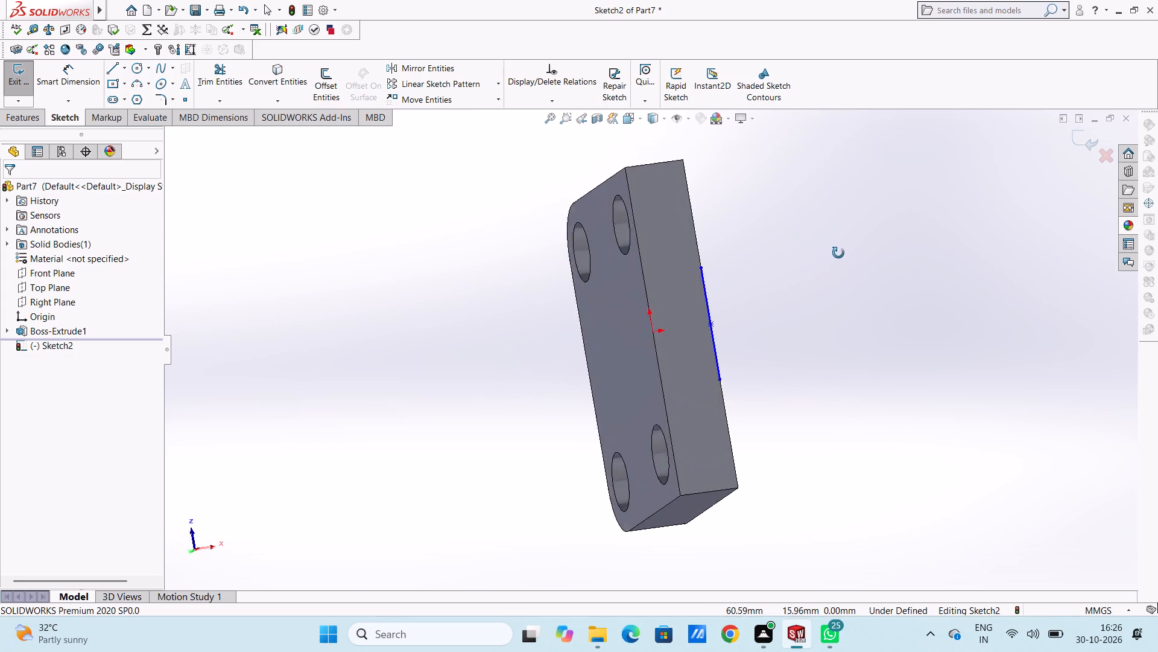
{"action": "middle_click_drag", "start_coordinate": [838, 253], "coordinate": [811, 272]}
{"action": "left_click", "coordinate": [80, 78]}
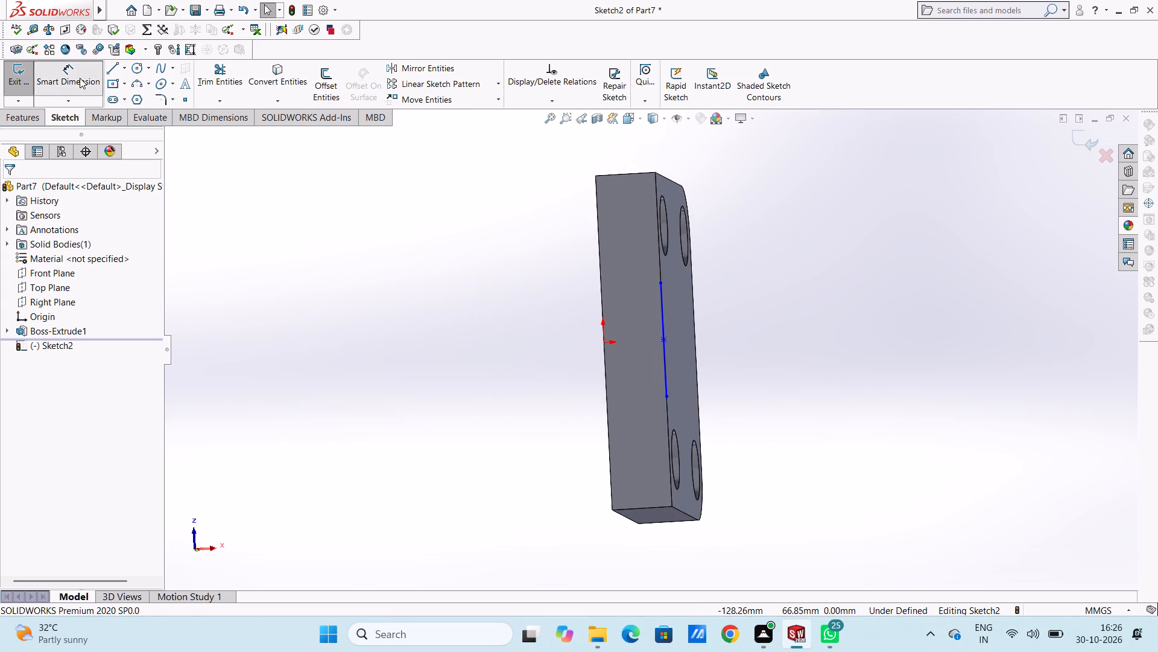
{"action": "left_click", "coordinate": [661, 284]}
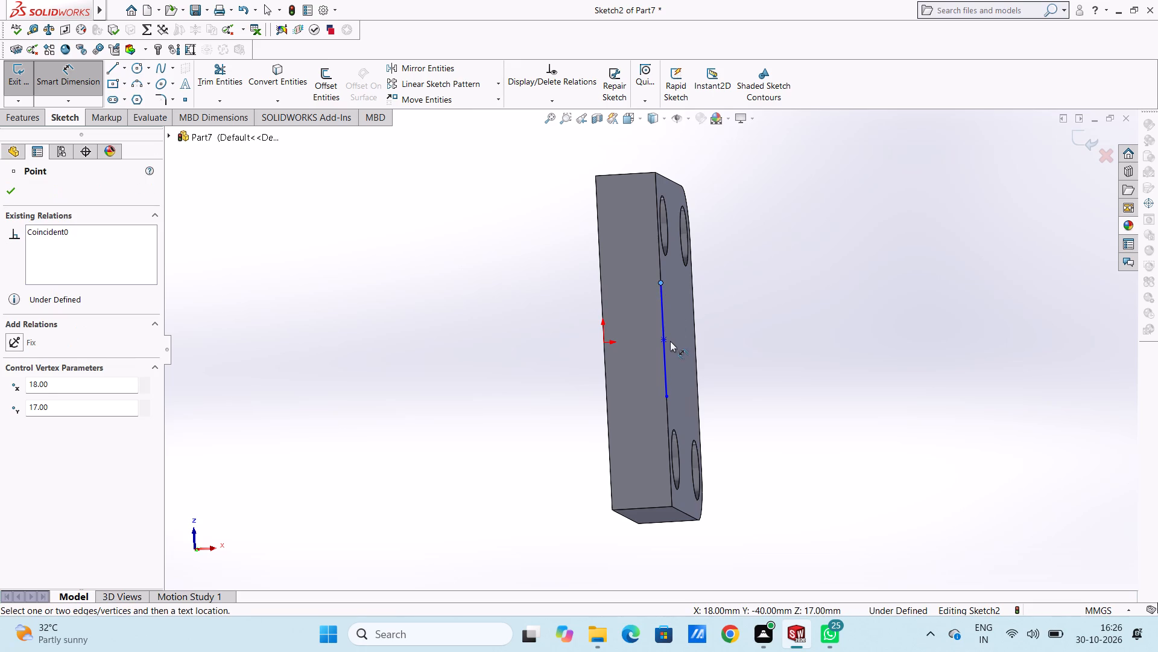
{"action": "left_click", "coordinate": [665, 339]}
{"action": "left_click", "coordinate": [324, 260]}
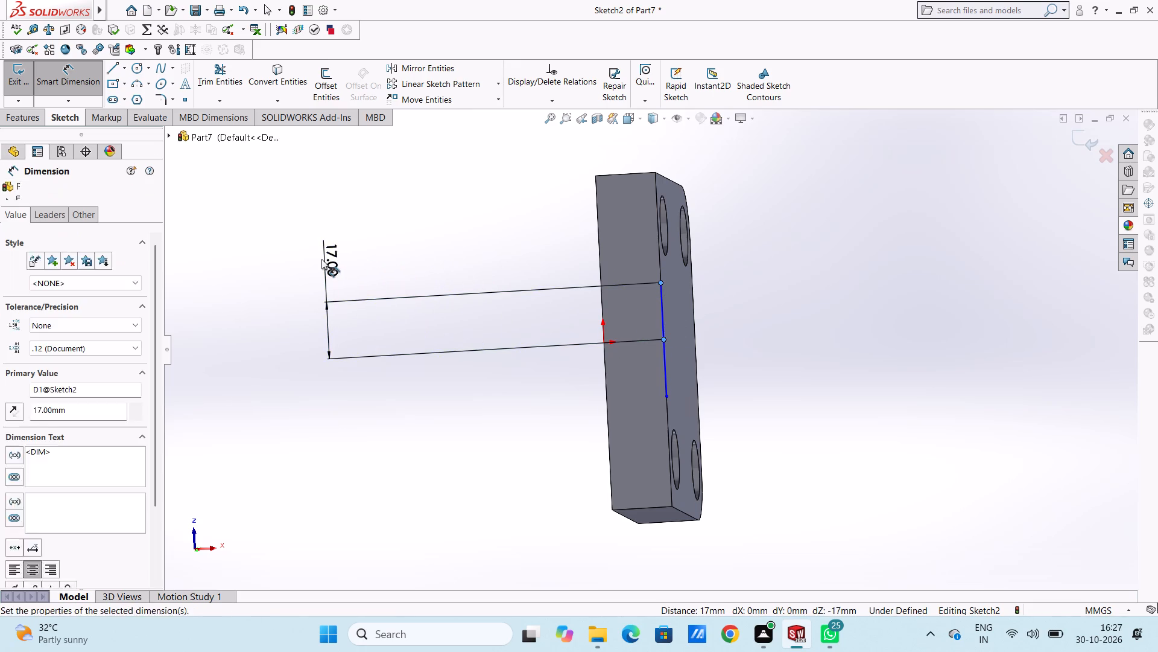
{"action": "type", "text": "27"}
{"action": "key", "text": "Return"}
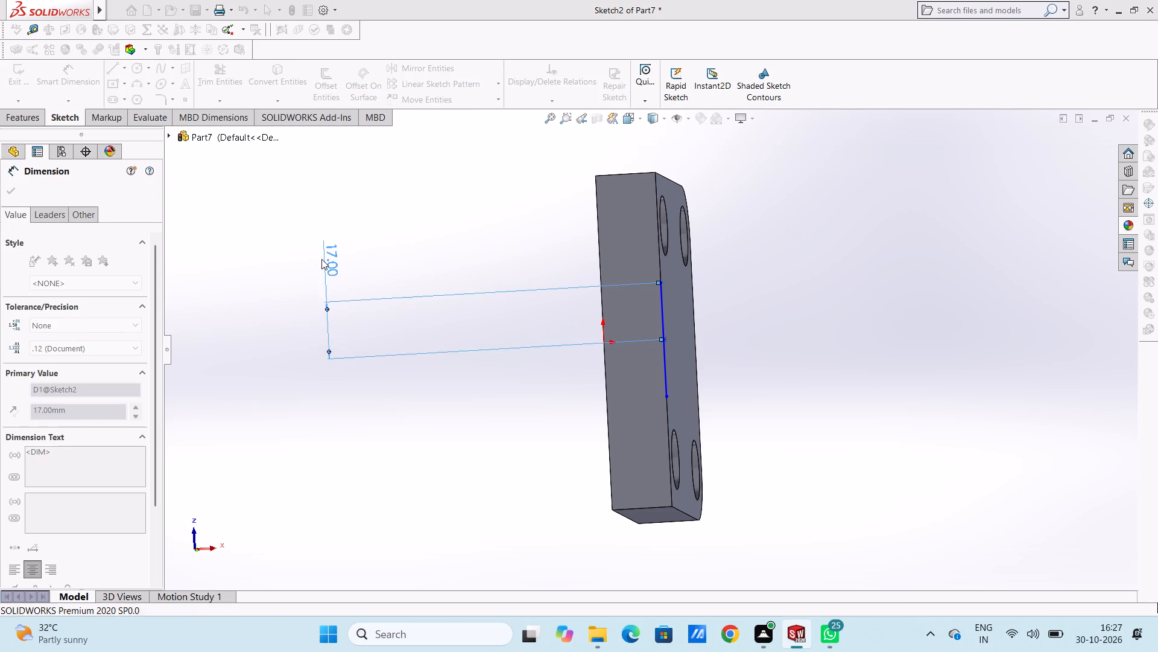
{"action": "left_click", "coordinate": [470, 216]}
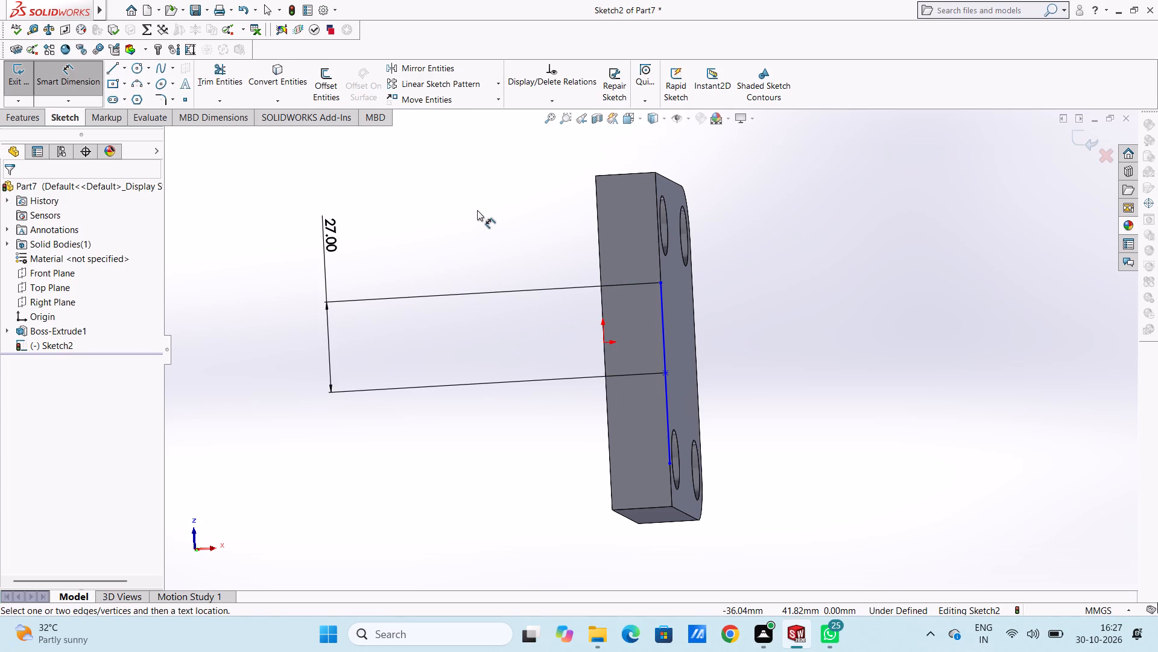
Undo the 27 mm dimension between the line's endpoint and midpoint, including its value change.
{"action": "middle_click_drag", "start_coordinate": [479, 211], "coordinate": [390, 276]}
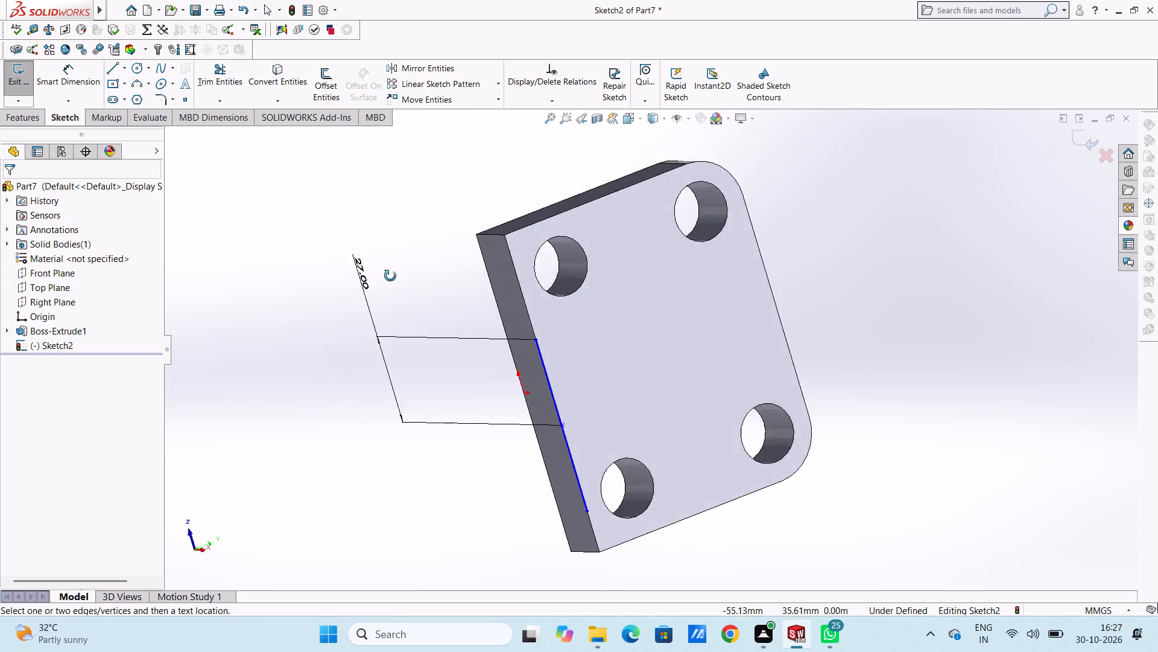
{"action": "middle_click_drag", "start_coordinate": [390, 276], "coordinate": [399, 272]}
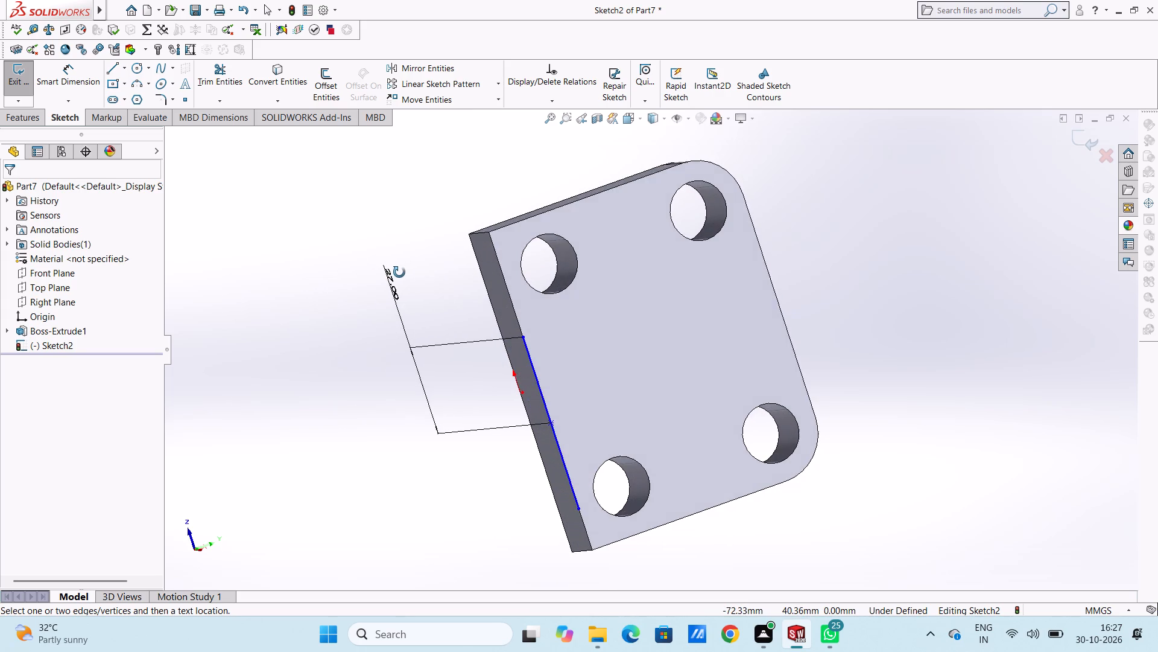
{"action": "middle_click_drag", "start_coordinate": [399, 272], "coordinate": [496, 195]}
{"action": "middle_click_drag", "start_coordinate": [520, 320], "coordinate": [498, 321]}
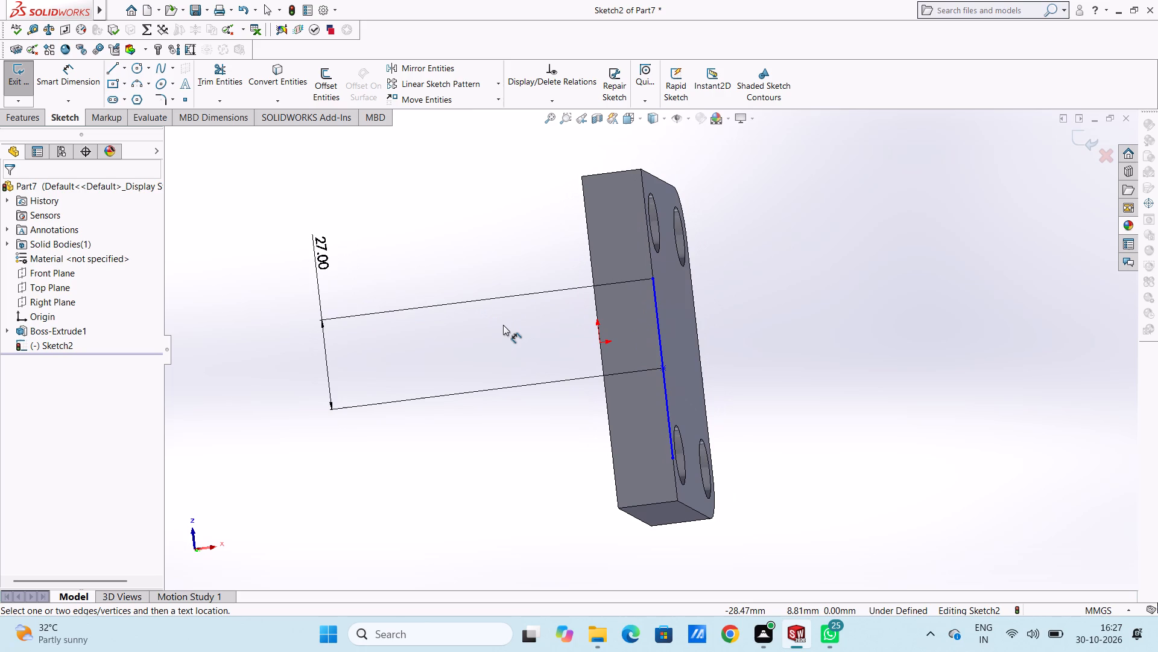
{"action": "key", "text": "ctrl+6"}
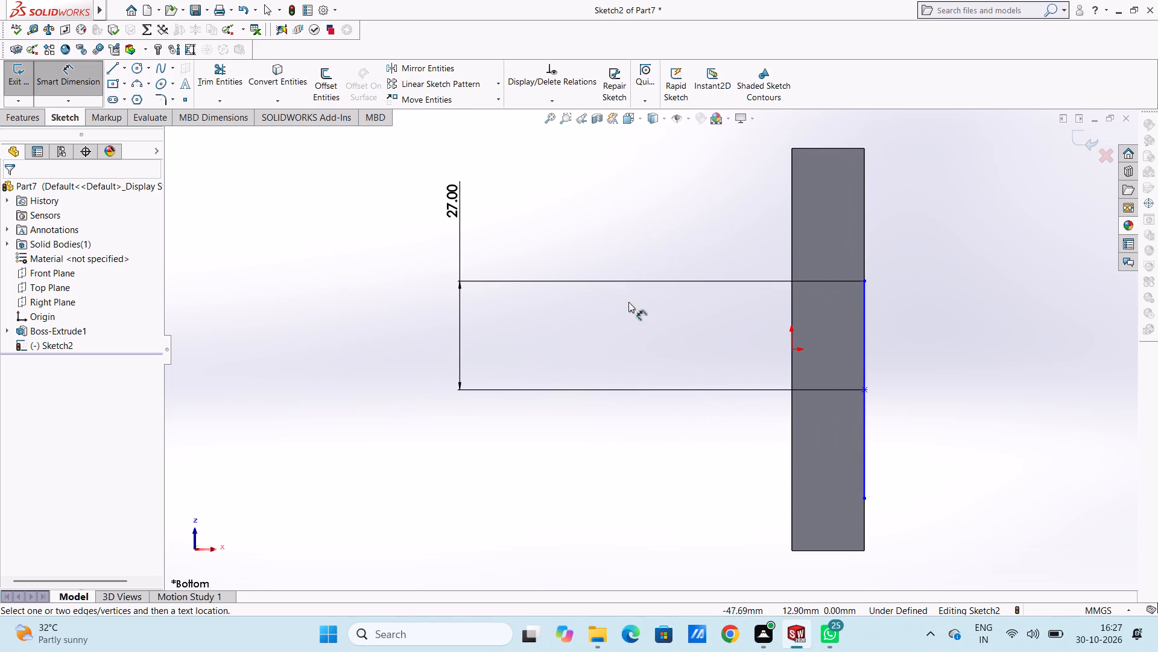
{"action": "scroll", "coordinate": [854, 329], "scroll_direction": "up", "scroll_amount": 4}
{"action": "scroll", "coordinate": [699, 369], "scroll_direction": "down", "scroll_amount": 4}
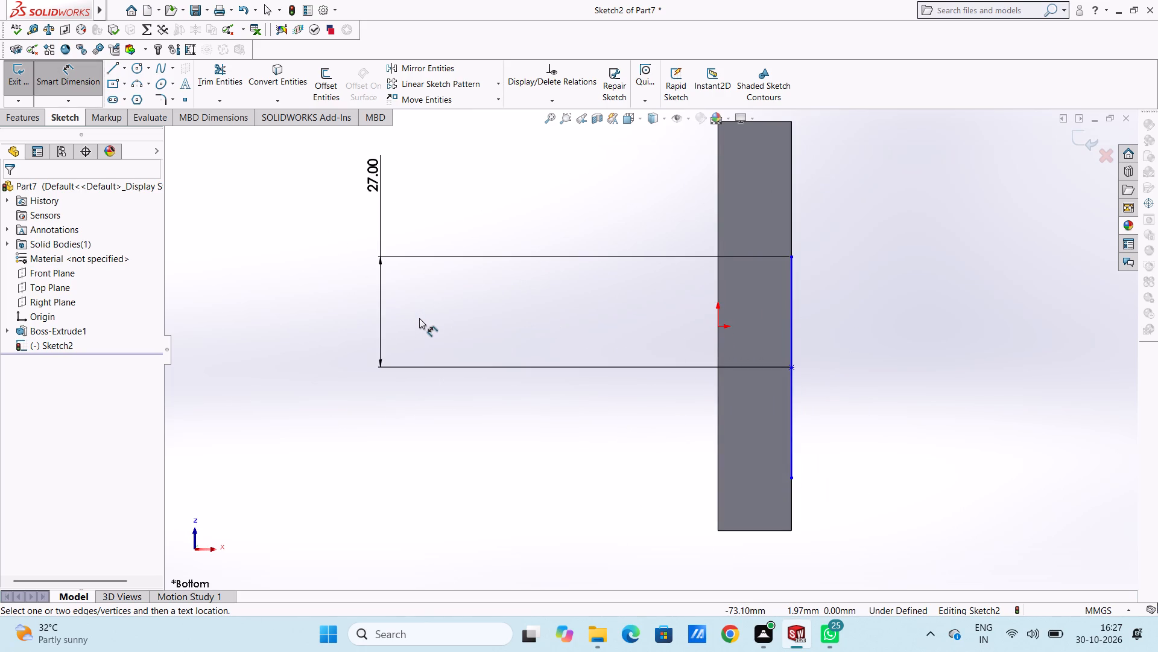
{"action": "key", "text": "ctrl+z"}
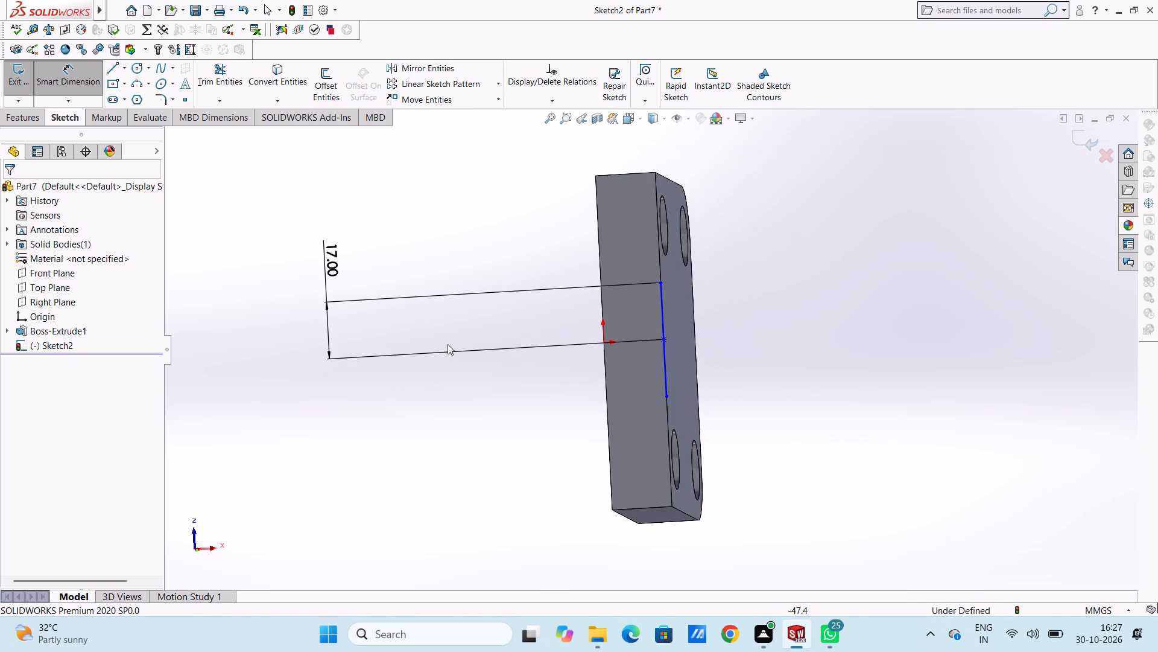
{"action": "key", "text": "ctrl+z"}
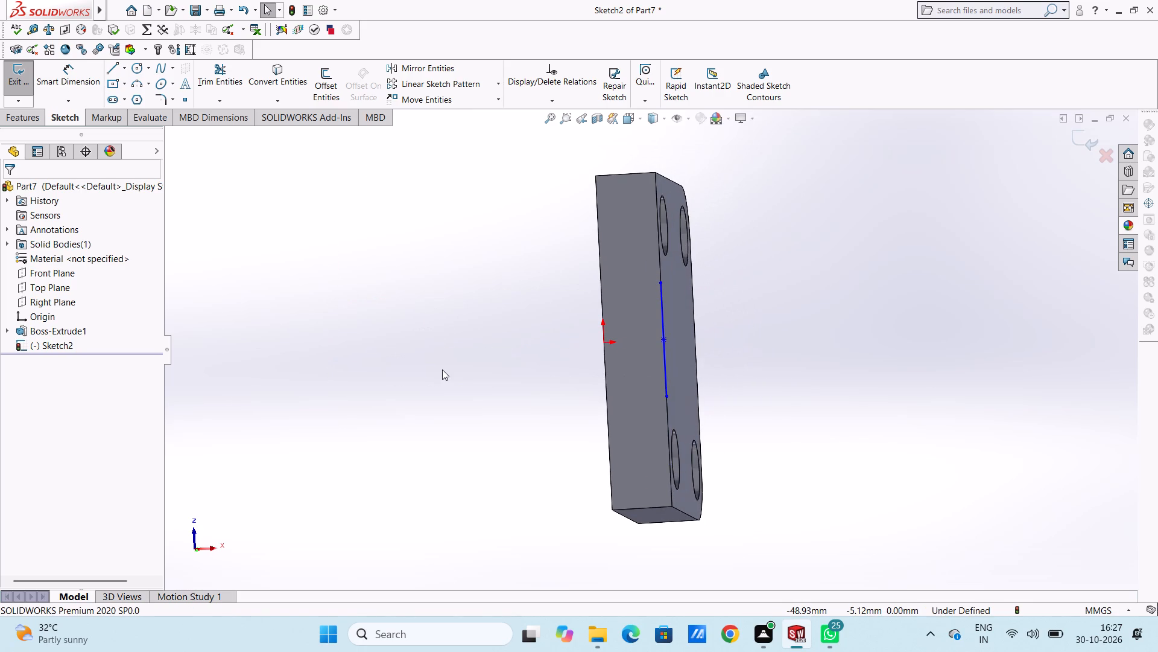
In the bottom view, dimension the full length of the sketch line as 54 mm, placed outside the plate.
{"action": "key", "text": "ctrl+6"}
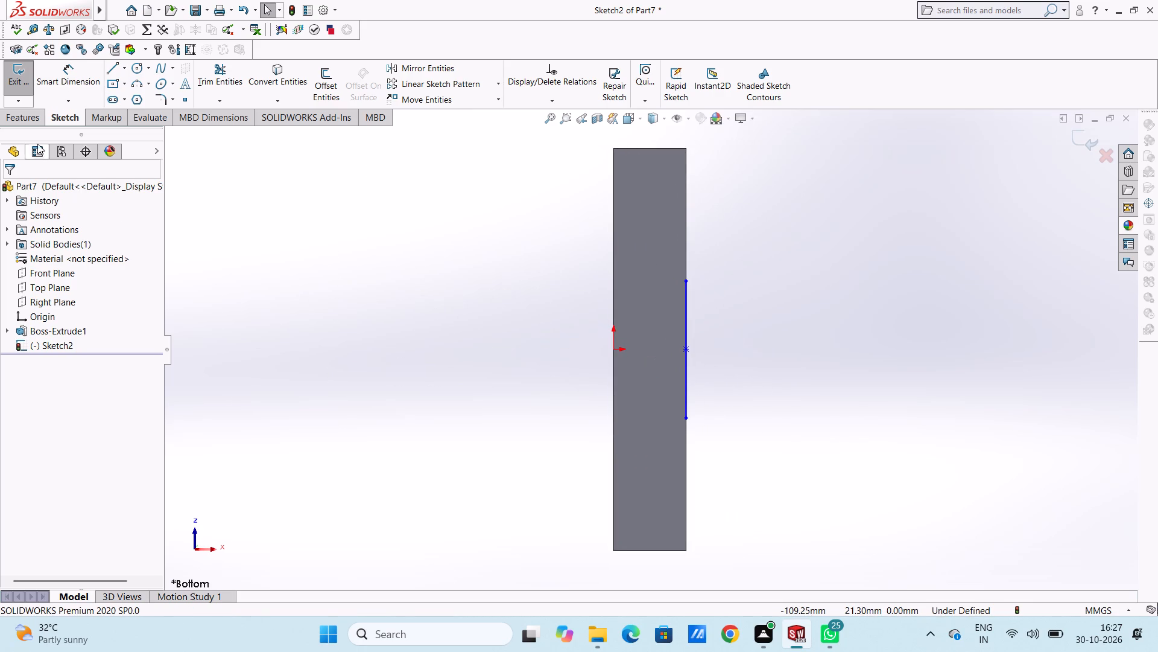
{"action": "left_click", "coordinate": [71, 71]}
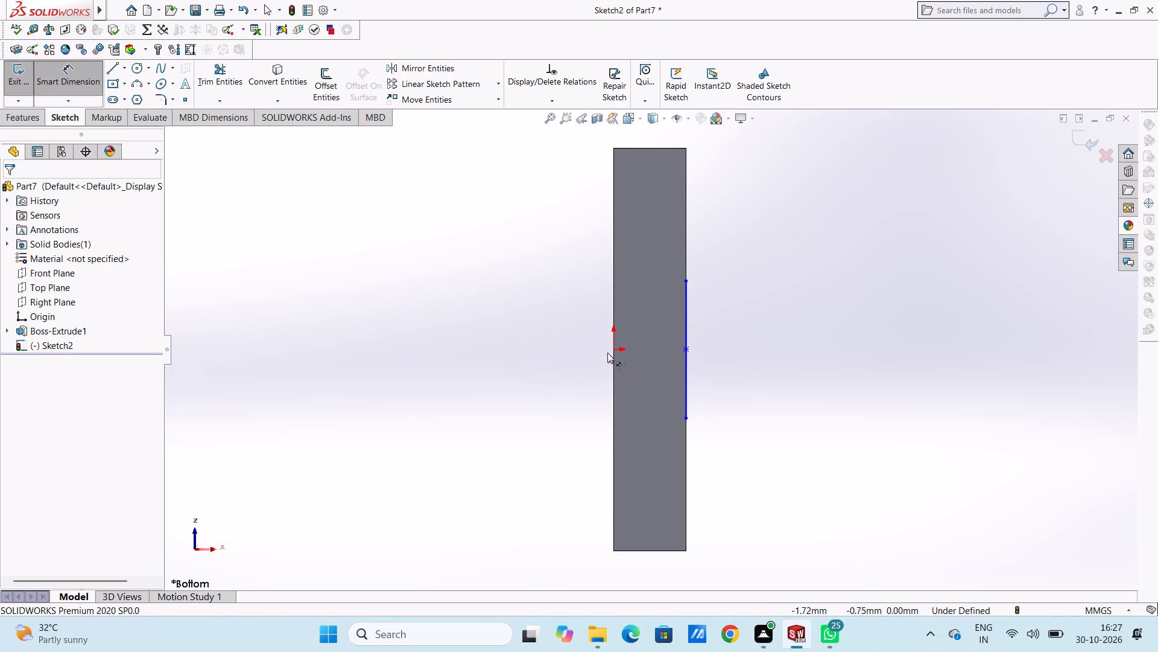
{"action": "left_click", "coordinate": [689, 307]}
{"action": "left_click", "coordinate": [252, 357]}
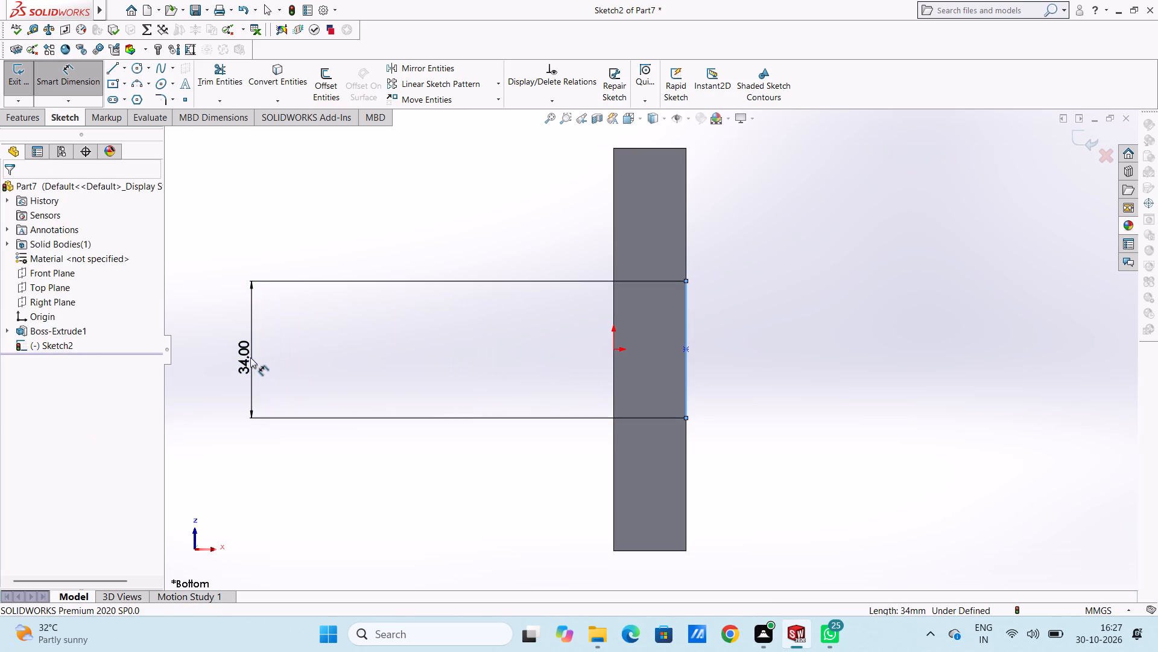
{"action": "type", "text": "54"}
{"action": "key", "text": "Return"}
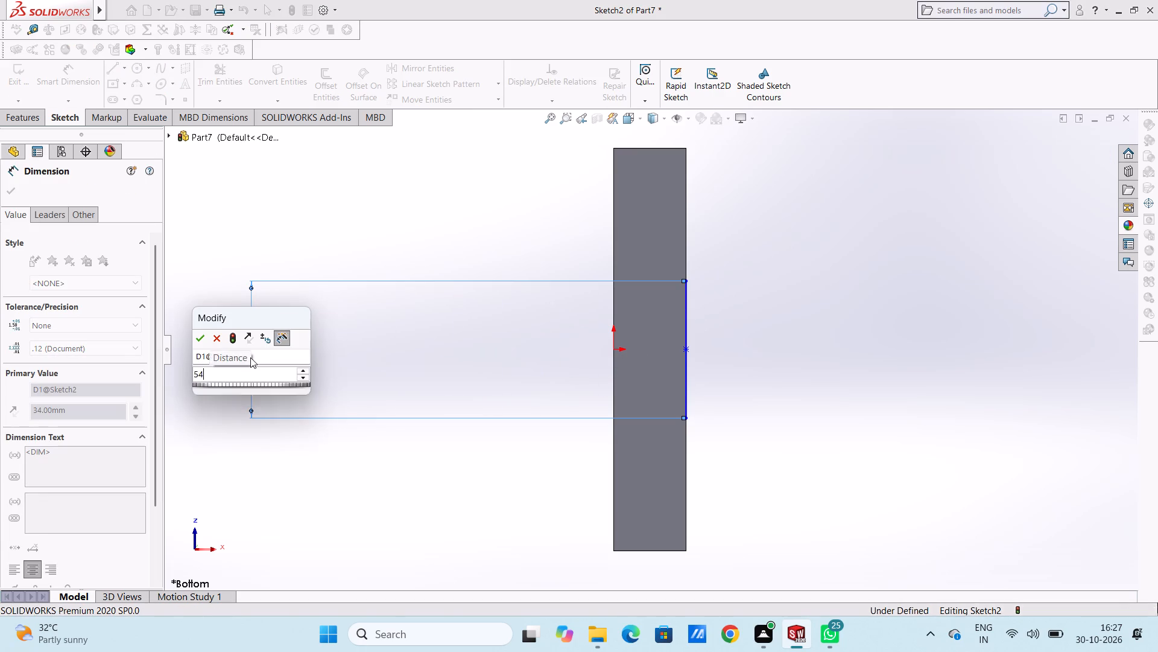
{"action": "left_click", "coordinate": [414, 239]}
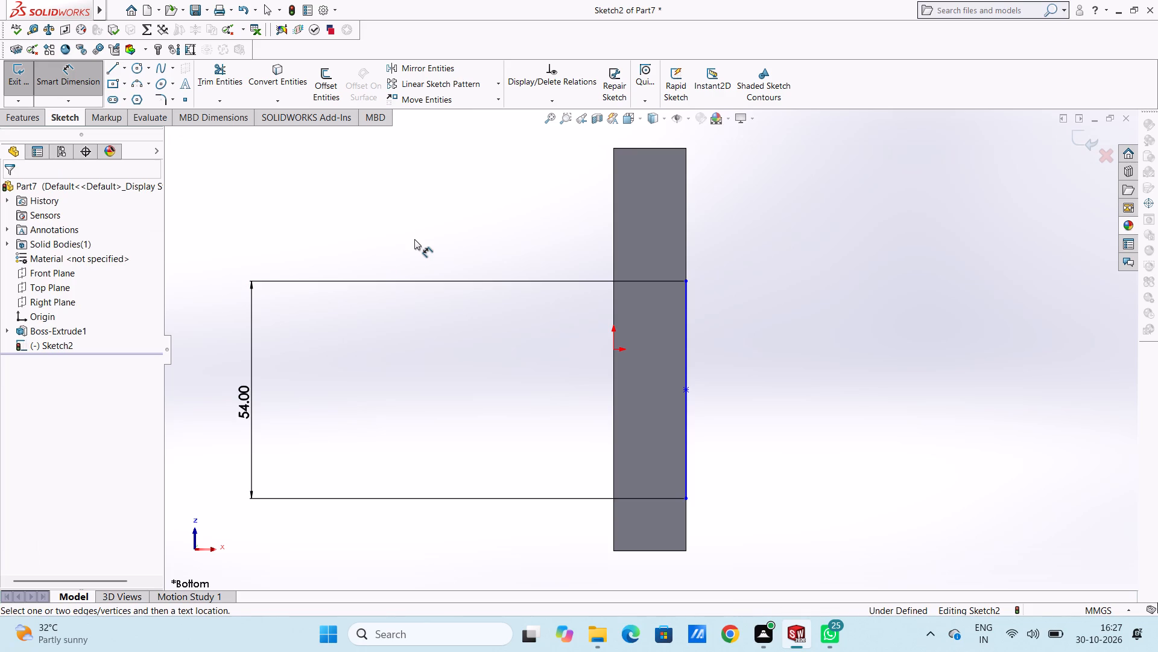
Dimension the vertical distance from the origin to the line's upper endpoint as 27 mm.
{"action": "left_click", "coordinate": [616, 350]}
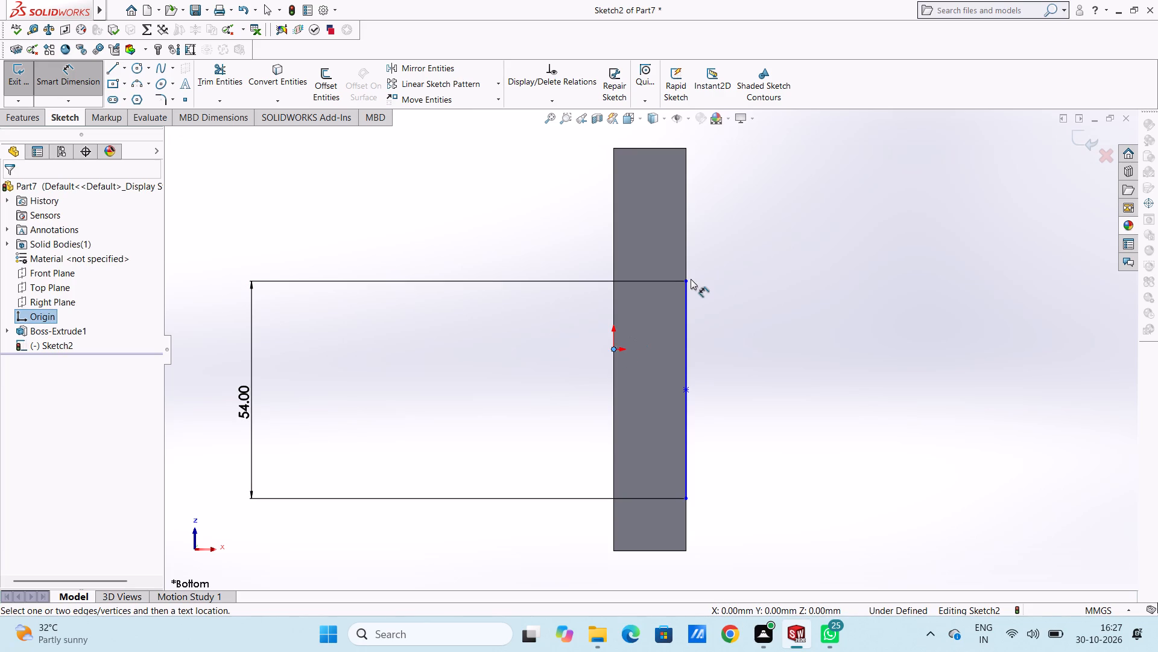
{"action": "left_click", "coordinate": [688, 283]}
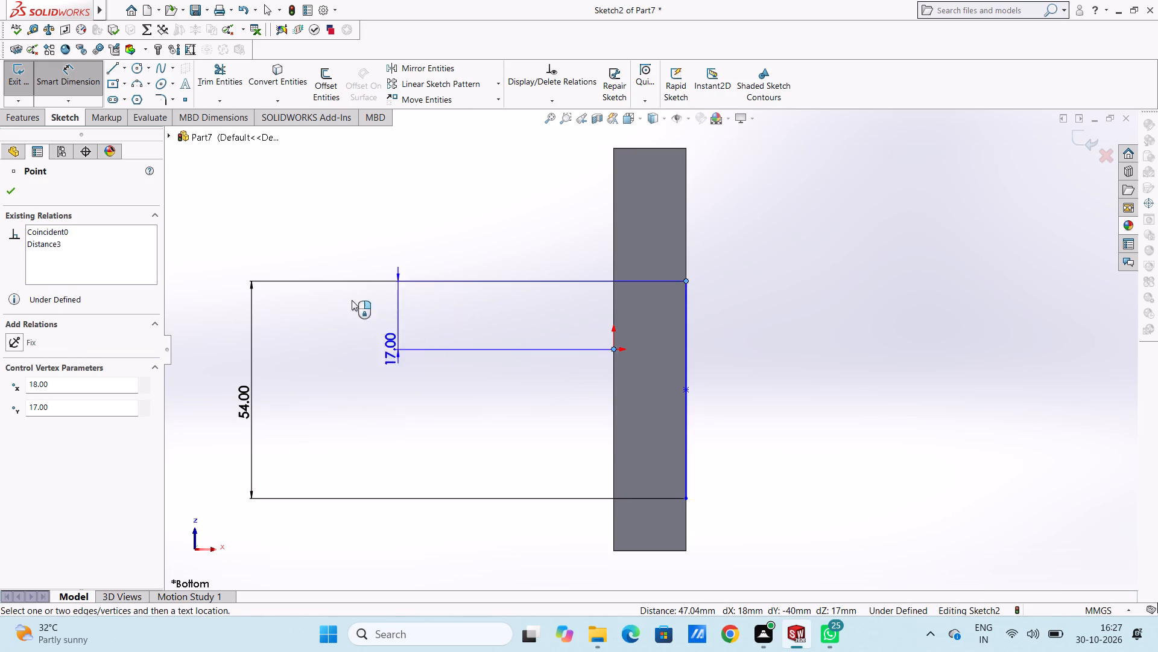
{"action": "left_click", "coordinate": [305, 296]}
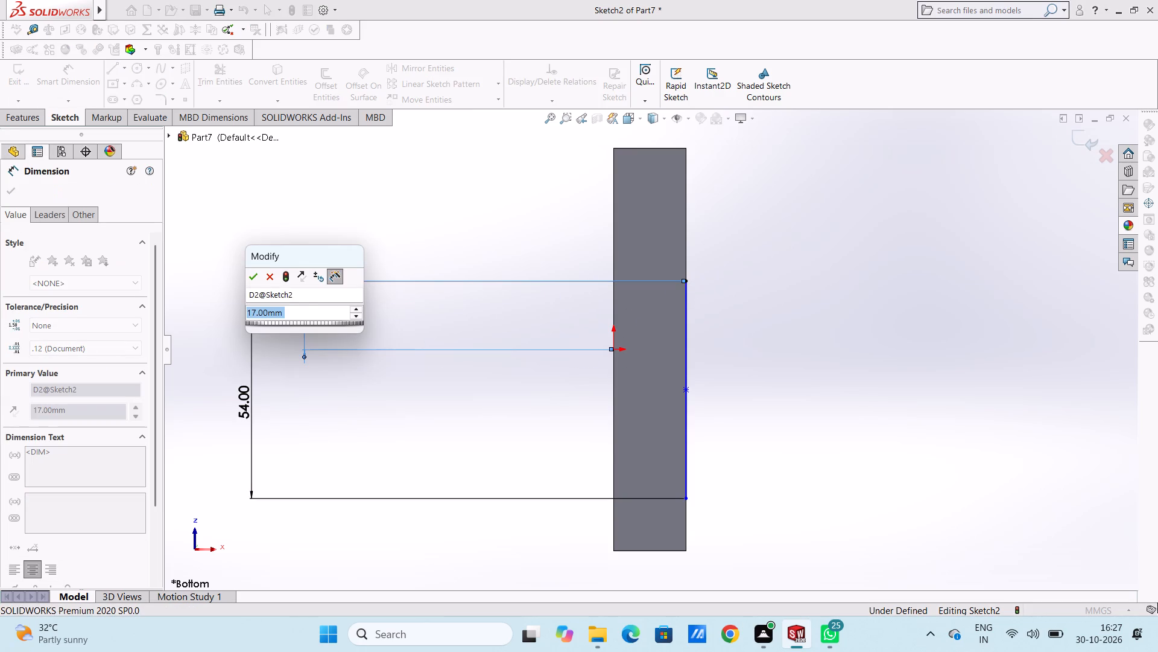
{"action": "type", "text": "27"}
{"action": "key", "text": "Return"}
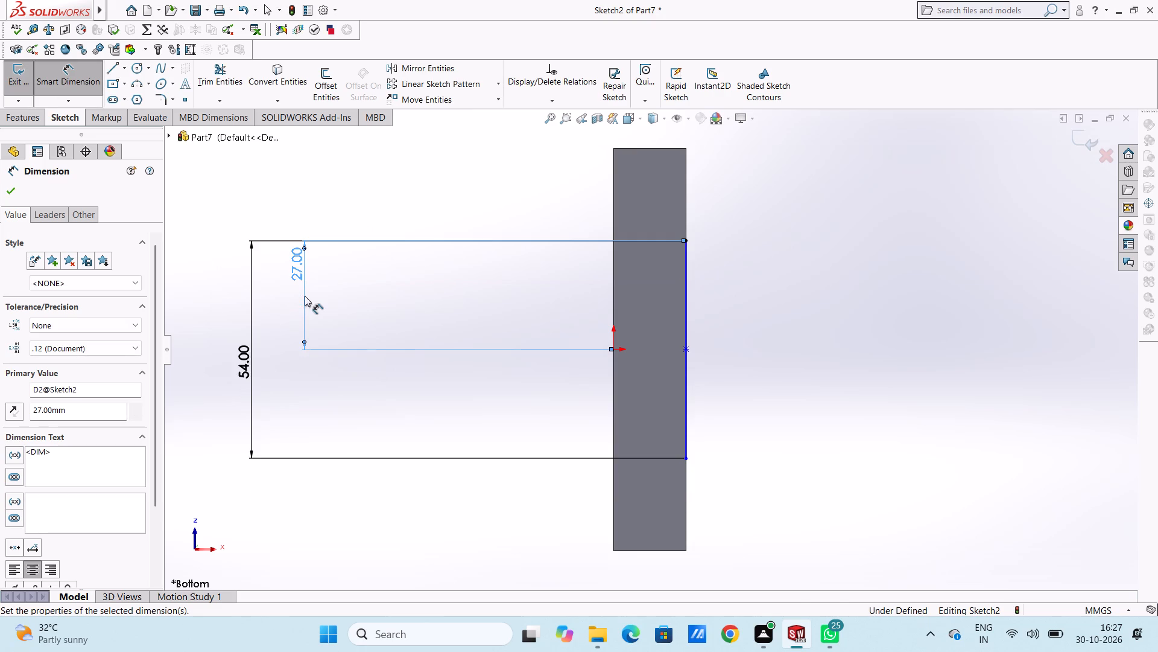
{"action": "left_click", "coordinate": [387, 294]}
{"action": "scroll", "coordinate": [387, 294], "scroll_direction": "up", "scroll_amount": 2}
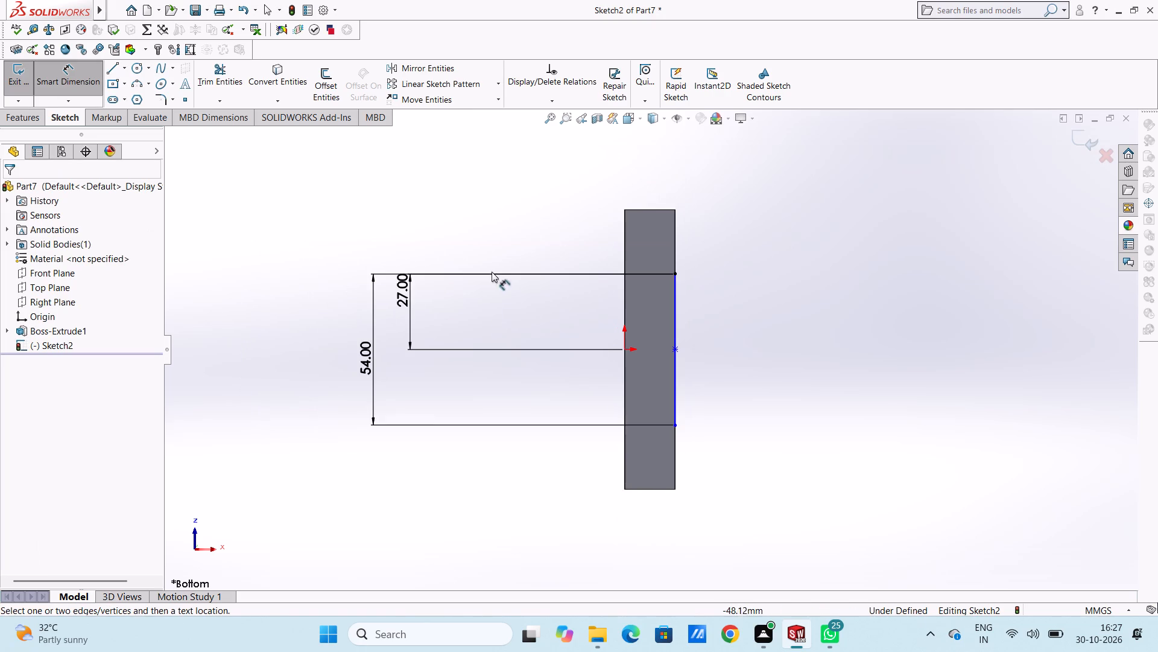
{"action": "left_click", "coordinate": [77, 78]}
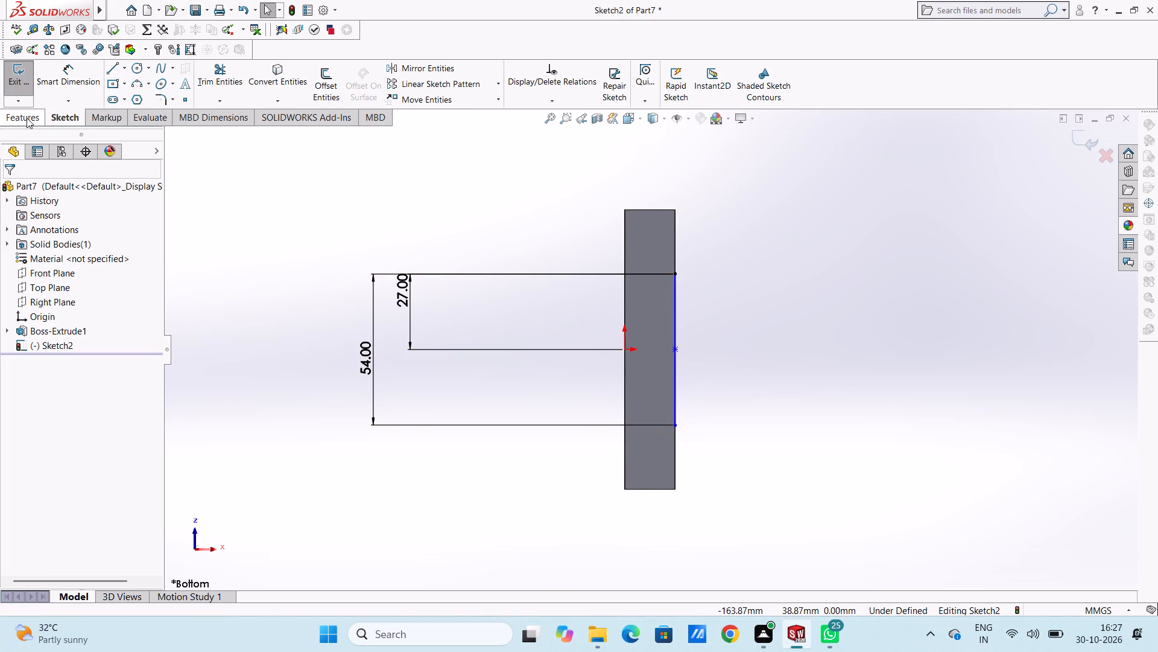
Add a horizontal relation between the origin and the midpoint of the 54 mm line.
{"action": "left_click", "coordinate": [624, 350]}
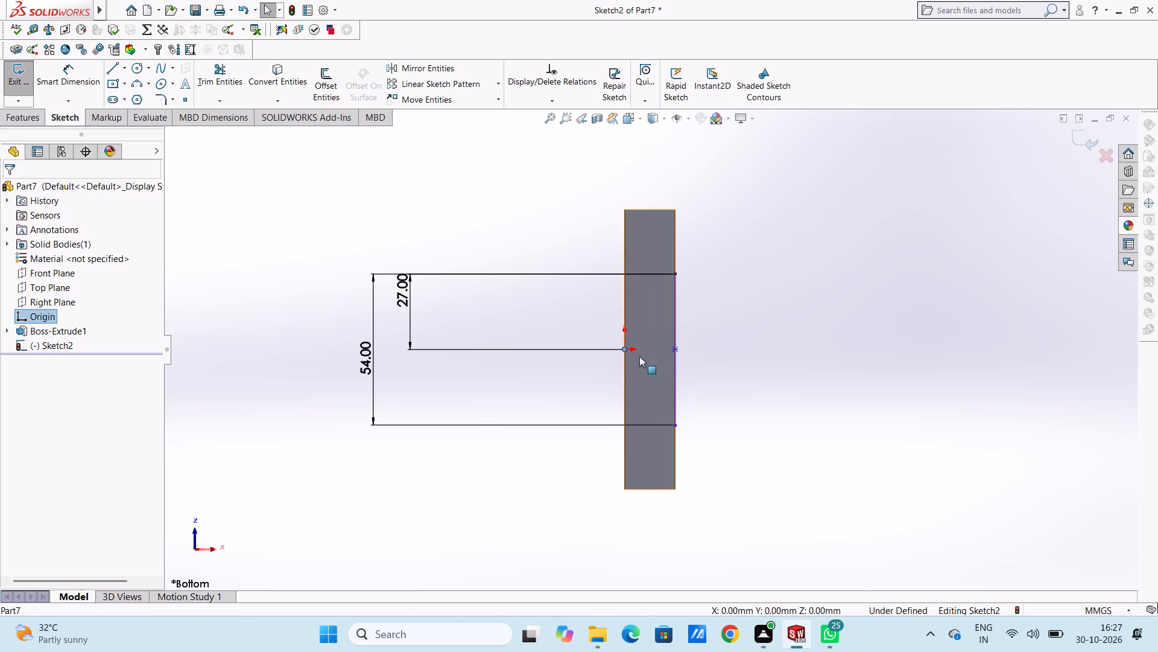
{"action": "left_click", "coordinate": [676, 348], "text": "ctrl"}
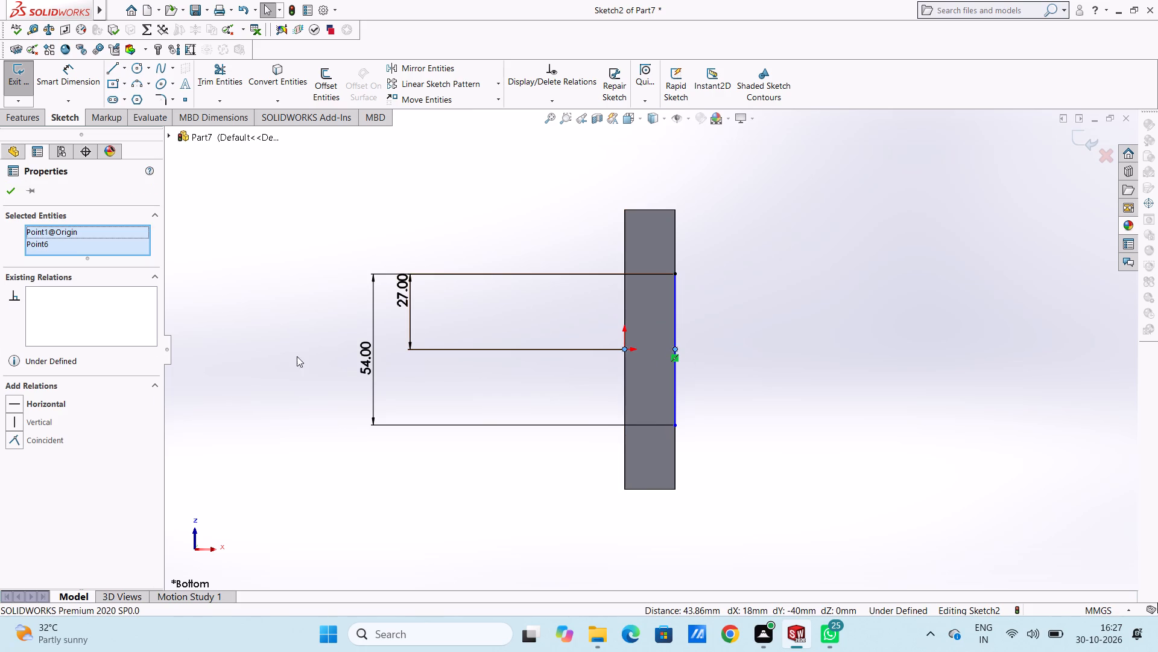
{"action": "left_click", "coordinate": [20, 403]}
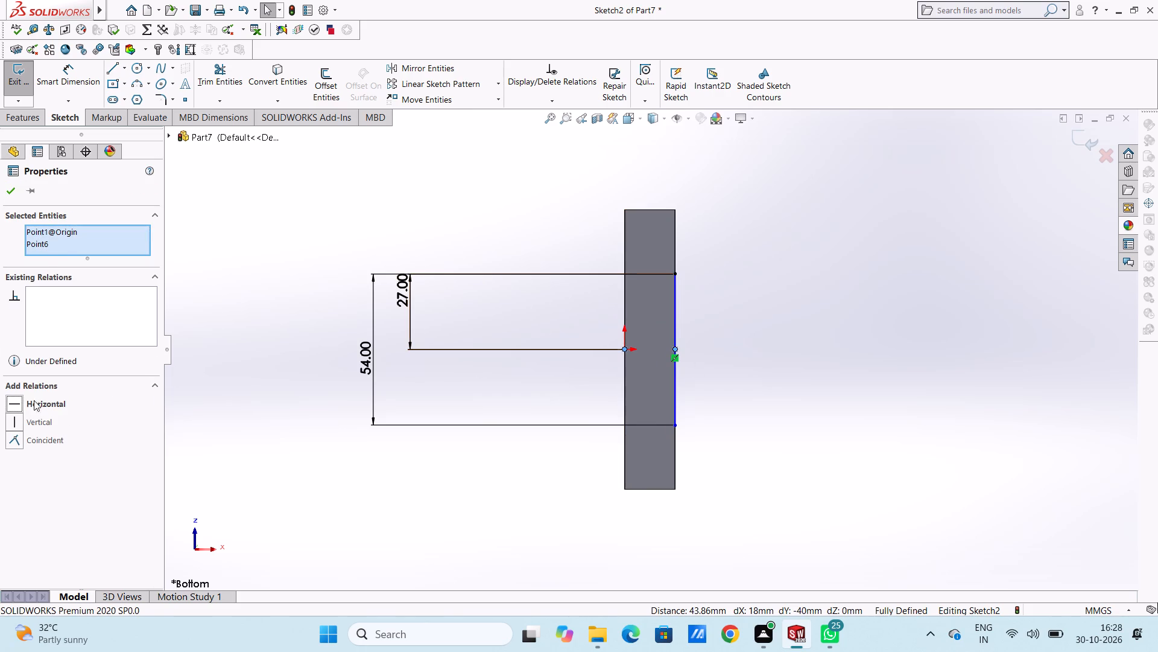
{"action": "left_click", "coordinate": [251, 254]}
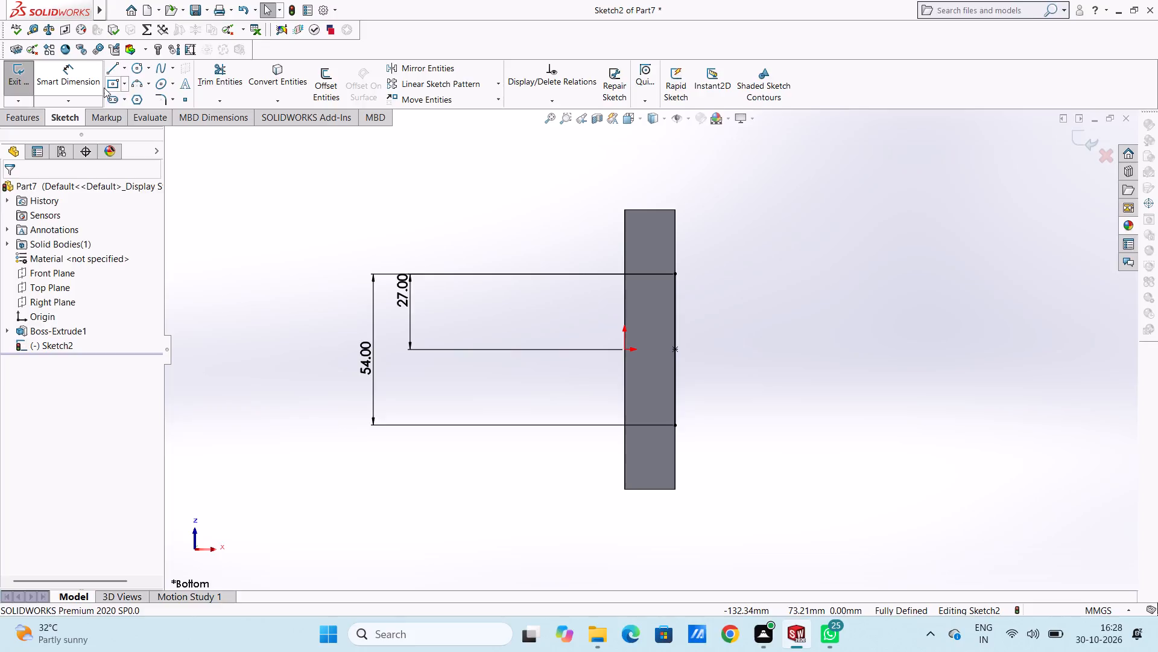
Draw a 54 x 18 mm corner rectangle from the line's upper endpoint, extending outward from the plate's long edge.
{"action": "left_click", "coordinate": [126, 86]}
{"action": "left_click", "coordinate": [125, 104]}
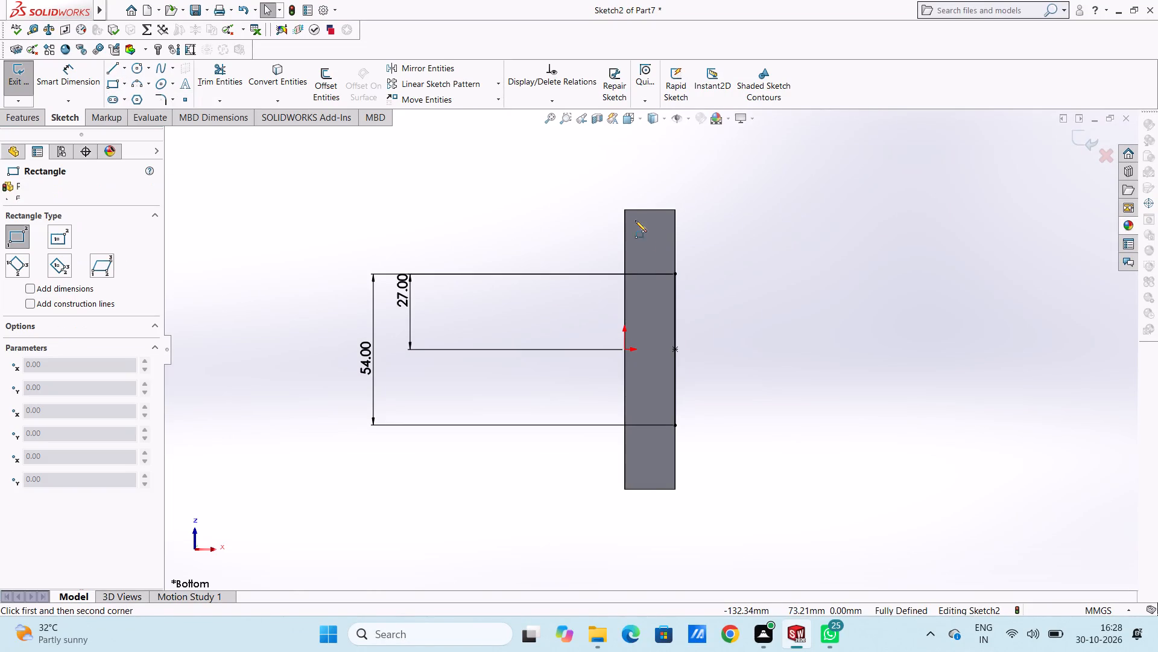
{"action": "left_click", "coordinate": [677, 273]}
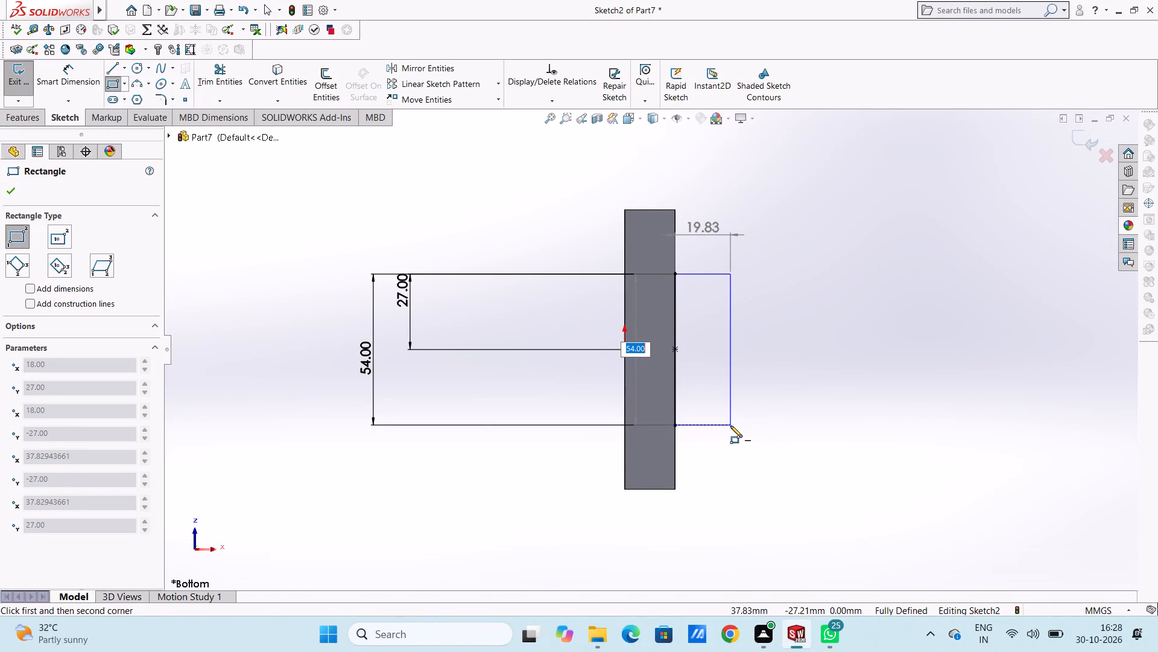
{"action": "key", "text": "Return"}
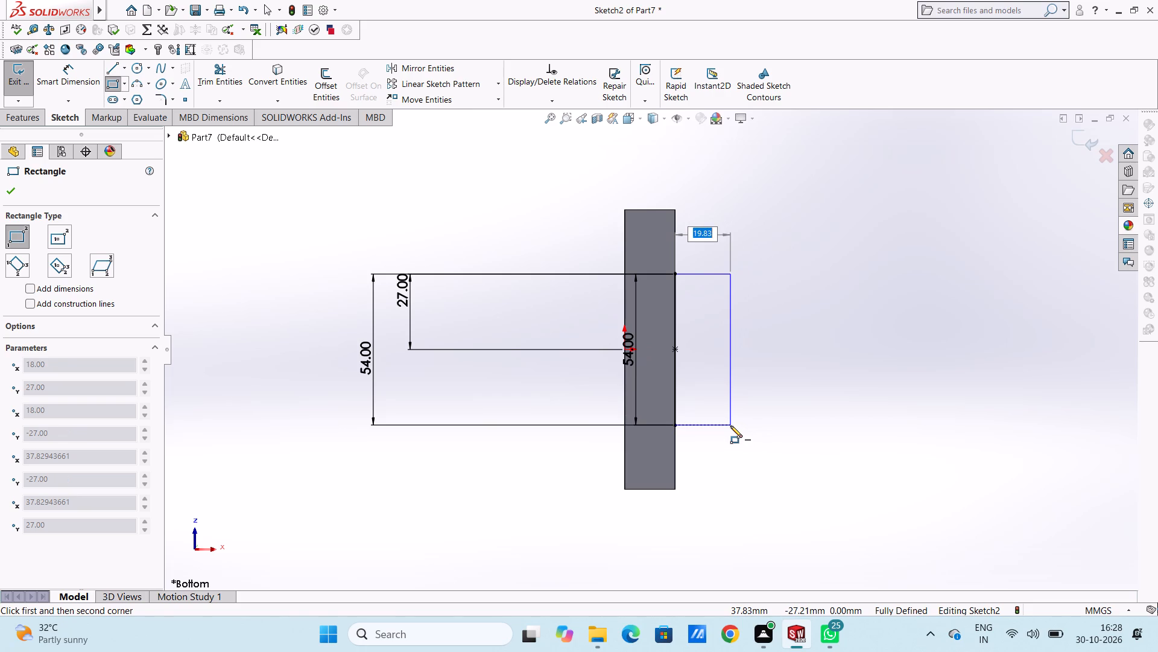
{"action": "type", "text": "18"}
{"action": "key", "text": "Return"}
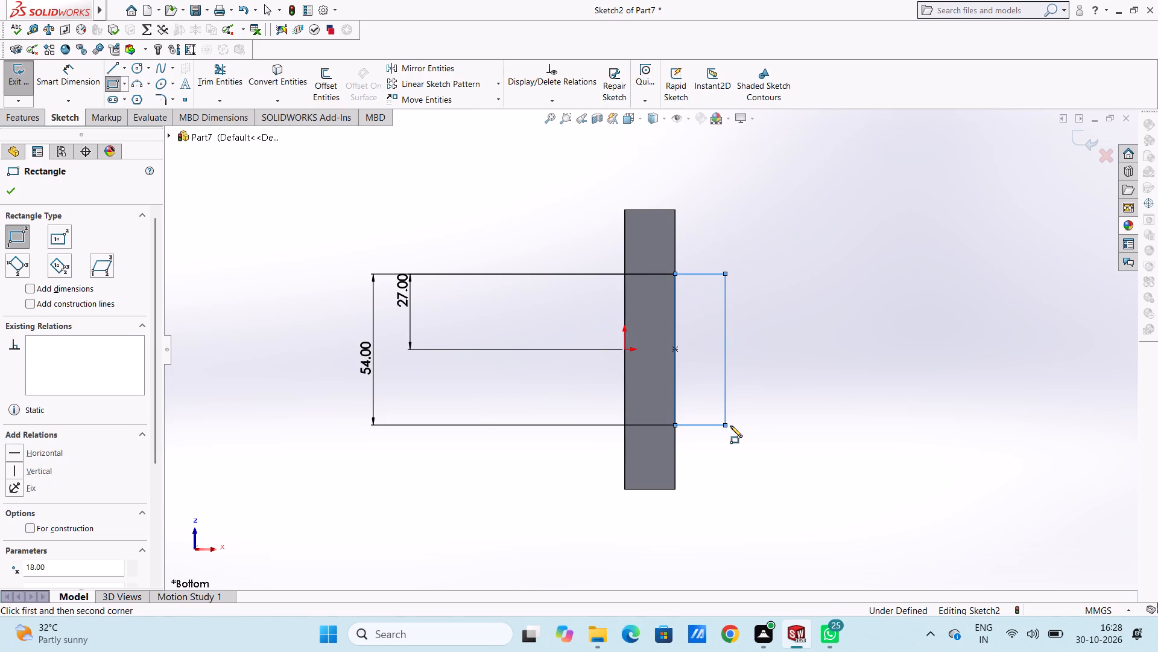
Dimension the rectangle's lower short side as 18 mm, placed below the plate.
{"action": "left_click", "coordinate": [5, 187]}
{"action": "left_click", "coordinate": [273, 230]}
{"action": "left_click", "coordinate": [67, 83]}
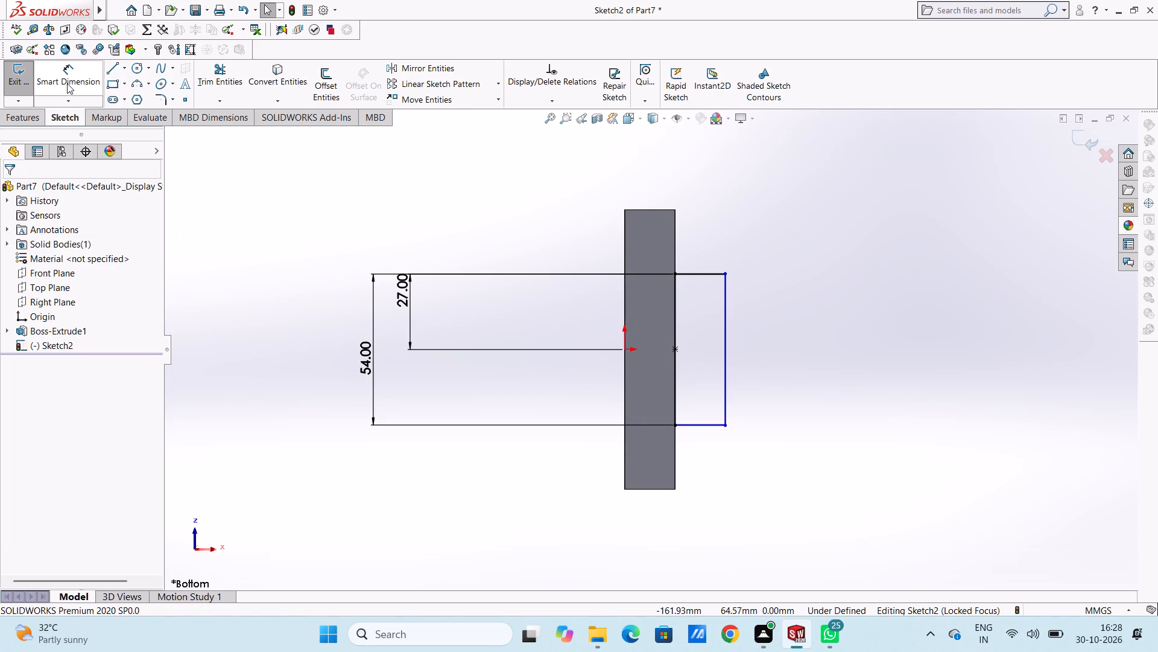
{"action": "left_click", "coordinate": [685, 430]}
{"action": "left_click", "coordinate": [687, 426]}
{"action": "left_click", "coordinate": [812, 502]}
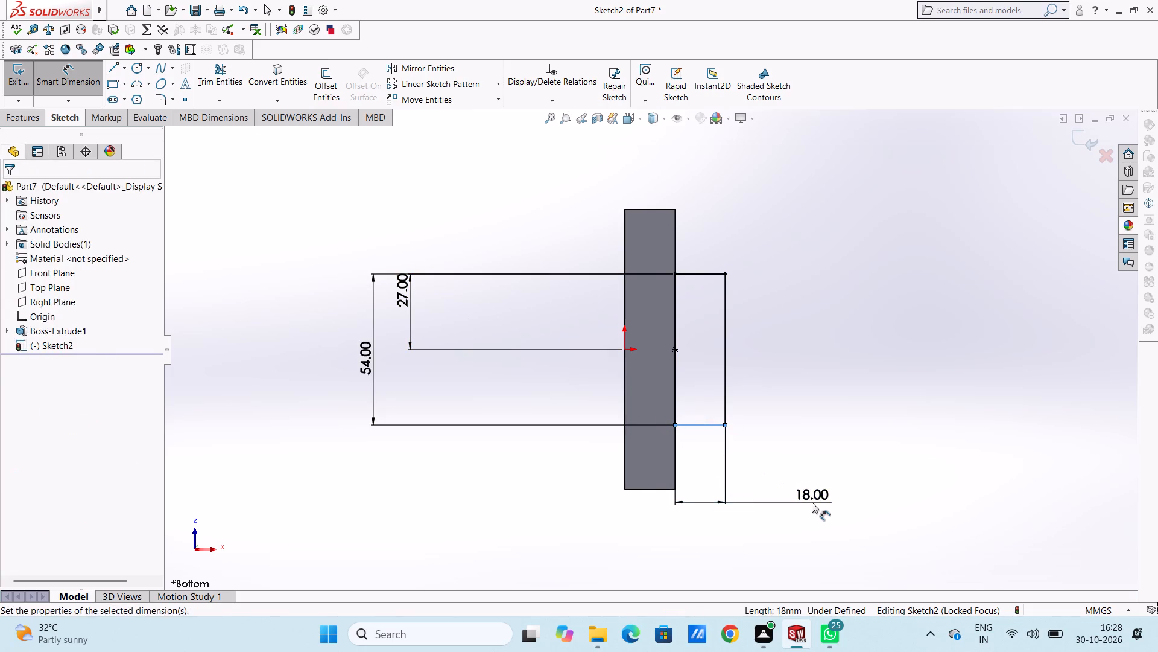
{"action": "left_click", "coordinate": [758, 481]}
Dimension the rectangle's outer long side as 54 mm, placed clear of the plate.
{"action": "left_click_drag", "start_coordinate": [748, 424], "coordinate": [745, 411]}
{"action": "left_click_drag", "start_coordinate": [728, 344], "coordinate": [736, 345]}
{"action": "left_click", "coordinate": [867, 347]}
{"action": "left_click", "coordinate": [815, 322]}
{"action": "left_click", "coordinate": [769, 334]}
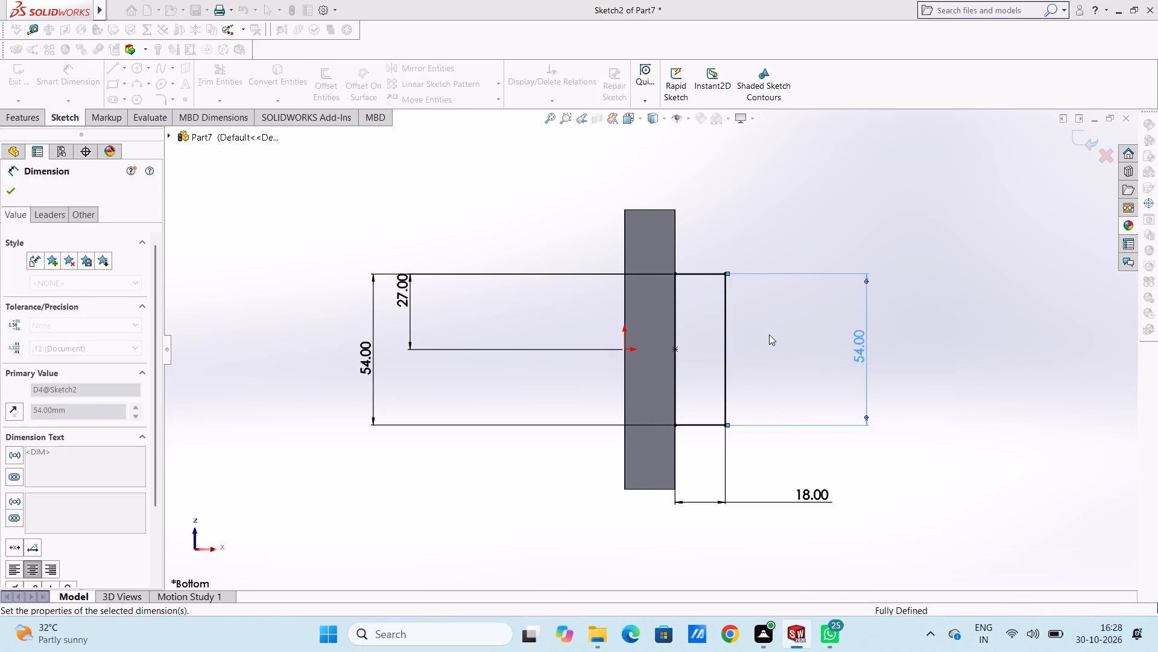
{"action": "left_click", "coordinate": [740, 220]}
Examine from several angles how the rectangle sketch sits against the plate's bottom face.
{"action": "middle_click_drag", "start_coordinate": [747, 225], "coordinate": [773, 327]}
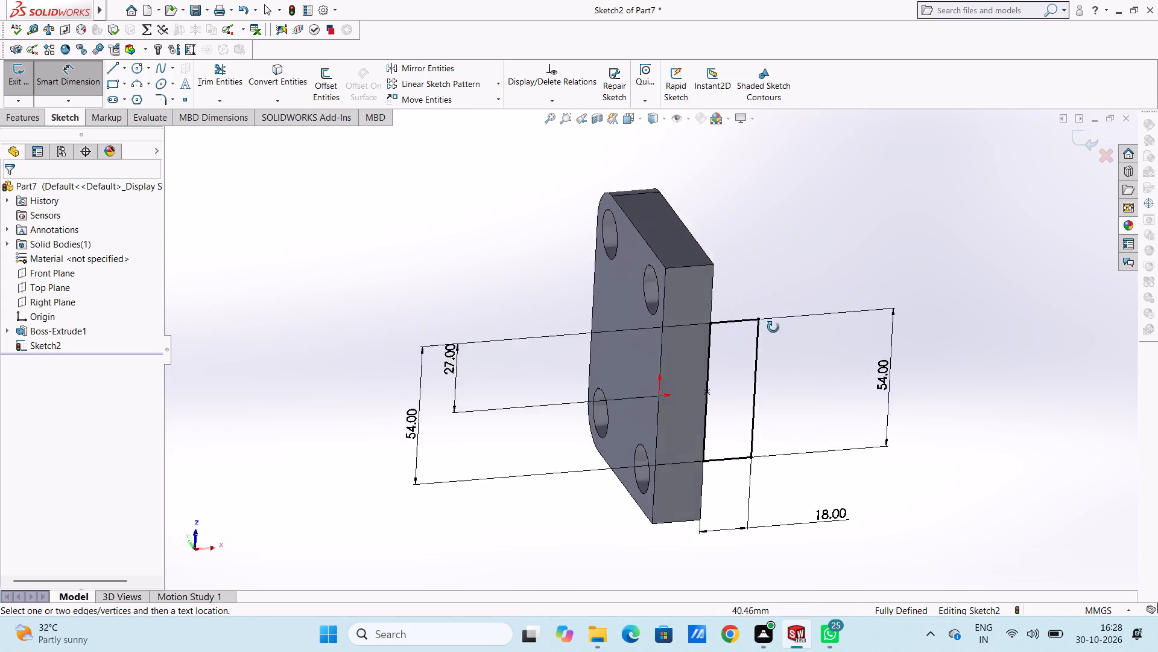
{"action": "middle_click_drag", "start_coordinate": [773, 327], "coordinate": [646, 537]}
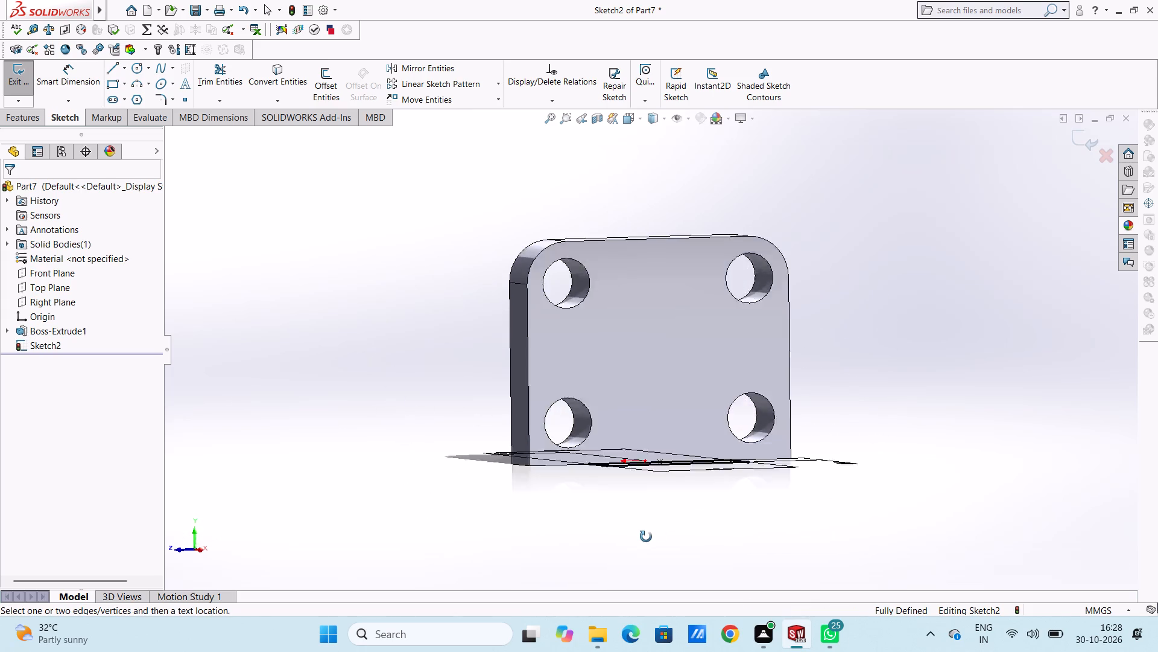
{"action": "middle_click_drag", "start_coordinate": [646, 537], "coordinate": [650, 519]}
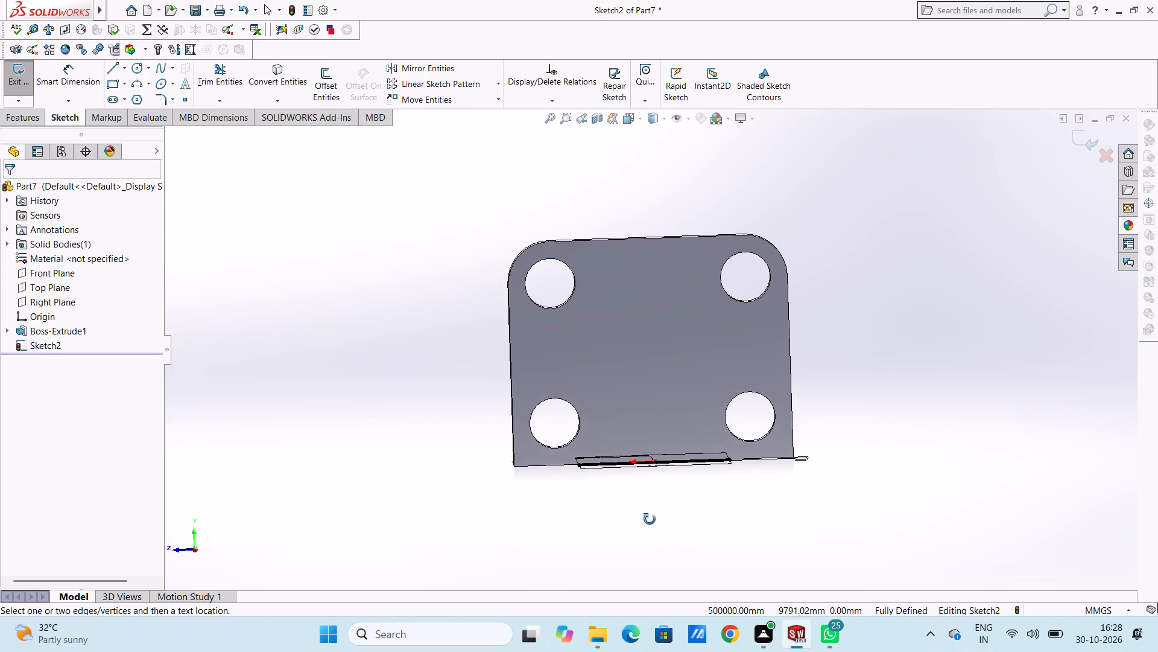
{"action": "middle_click_drag", "start_coordinate": [650, 519], "coordinate": [648, 519]}
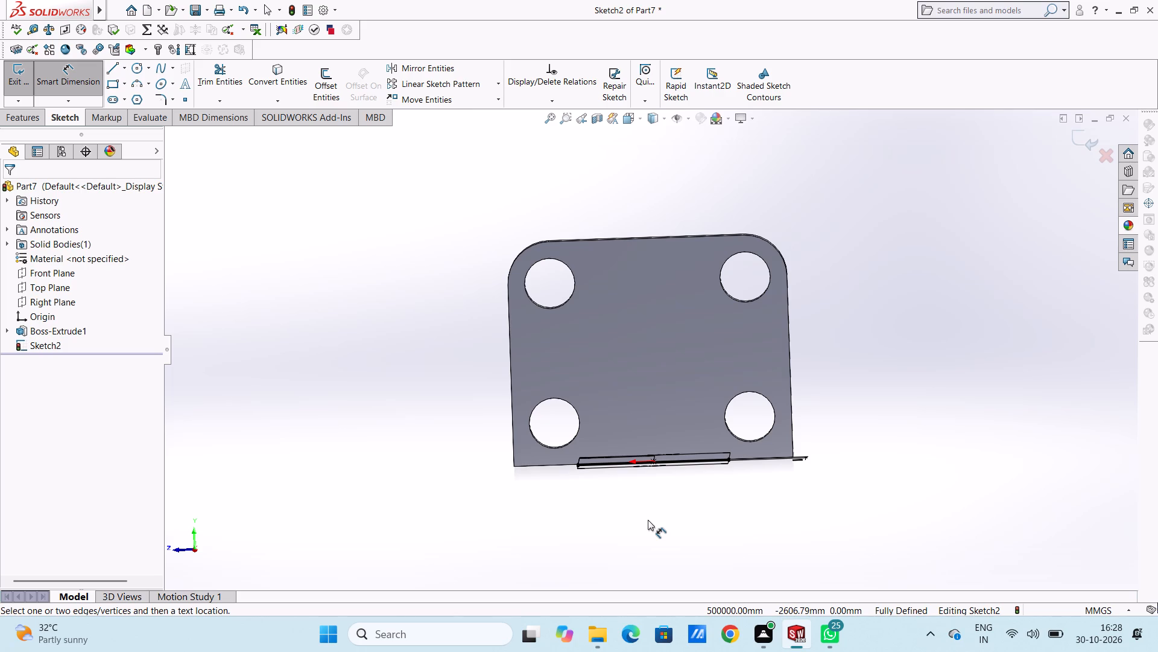
{"action": "scroll", "coordinate": [492, 372], "scroll_direction": "up", "scroll_amount": 2}
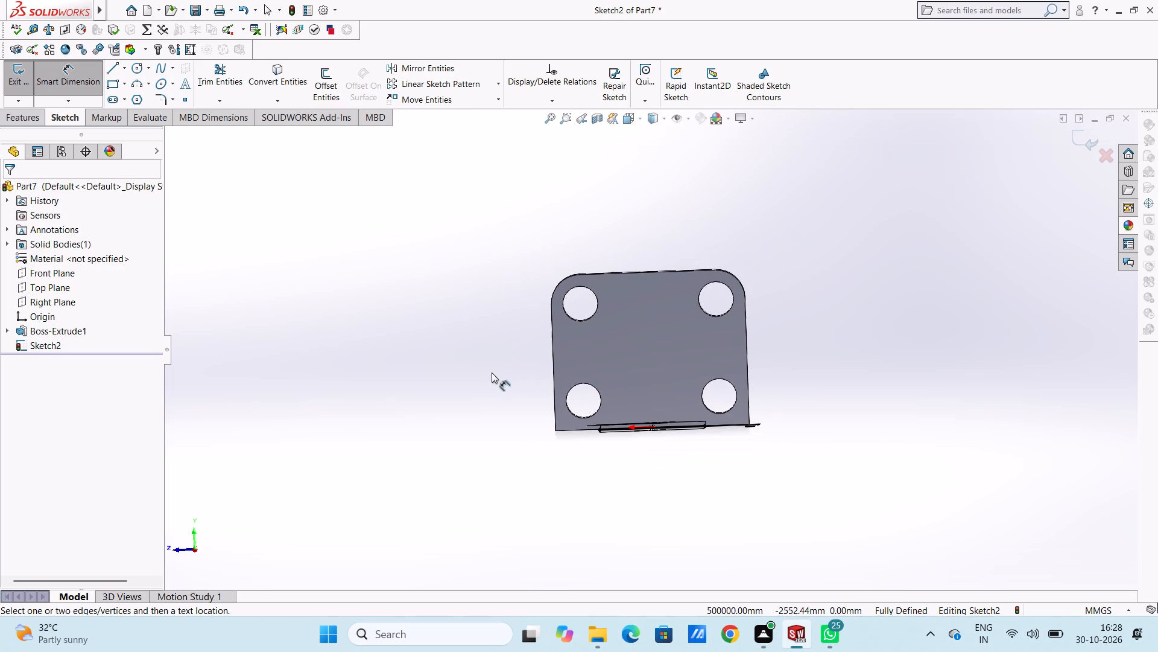
{"action": "middle_click_drag", "start_coordinate": [654, 200], "coordinate": [650, 220]}
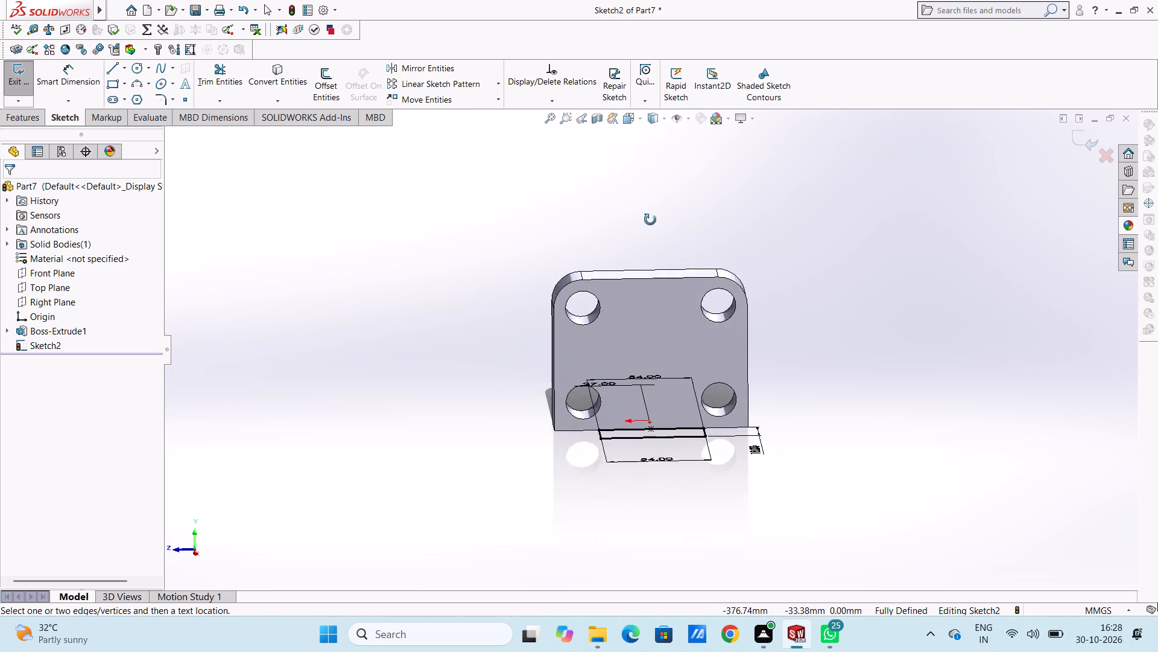
{"action": "middle_click_drag", "start_coordinate": [650, 220], "coordinate": [651, 214]}
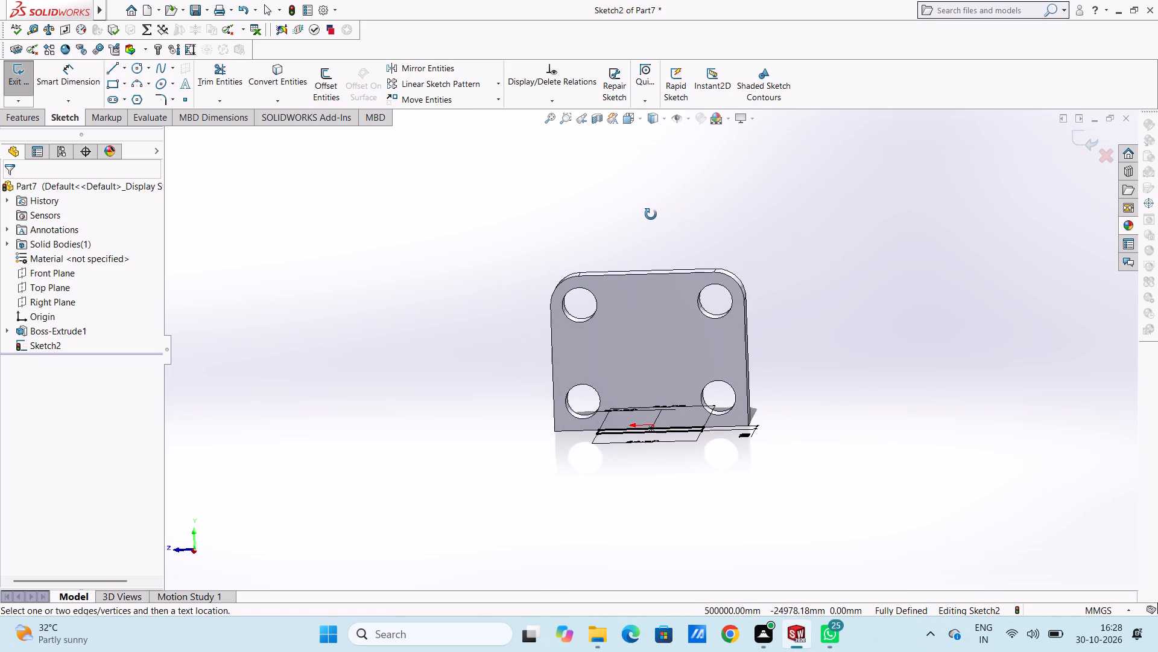
{"action": "middle_click_drag", "start_coordinate": [651, 214], "coordinate": [652, 215]}
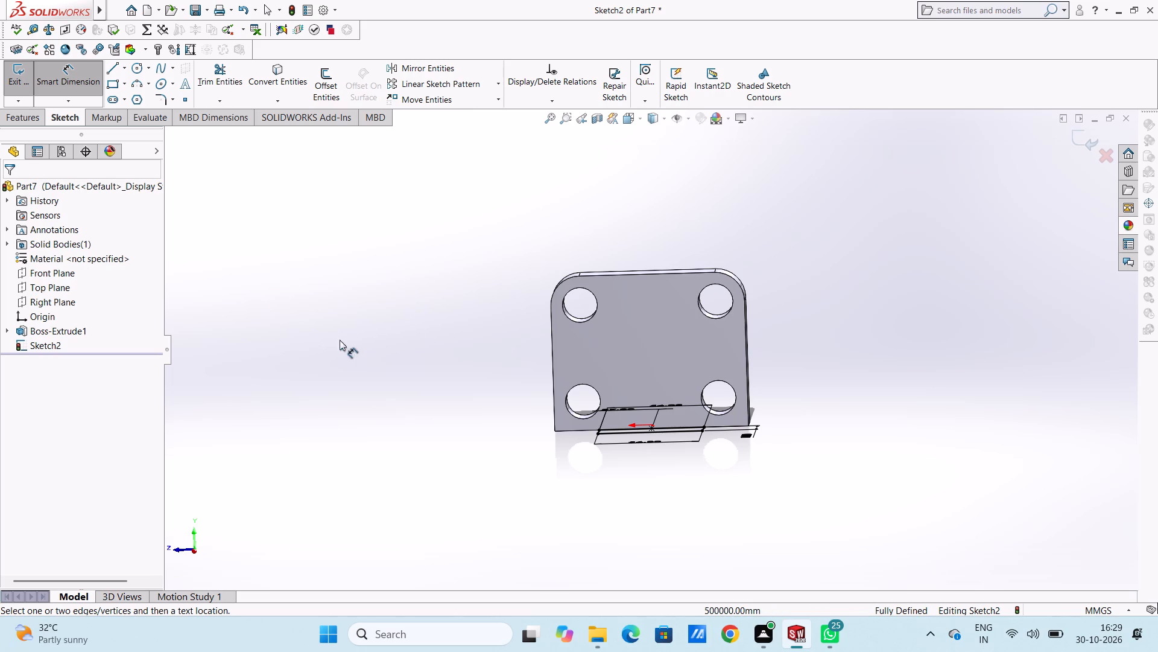
Extrude the 54 x 18 mm rectangle region 40 mm blind in the reversed direction, up along the plate's face and merged with it.
{"action": "left_click", "coordinate": [77, 78]}
{"action": "left_click", "coordinate": [30, 121]}
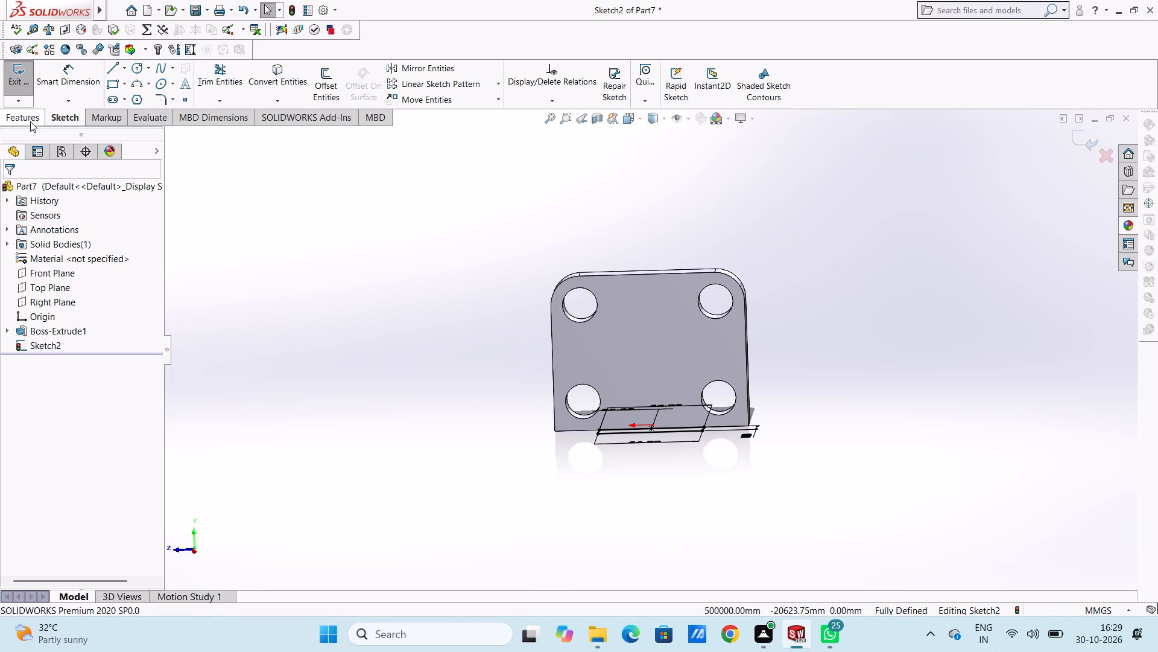
{"action": "left_click", "coordinate": [24, 85]}
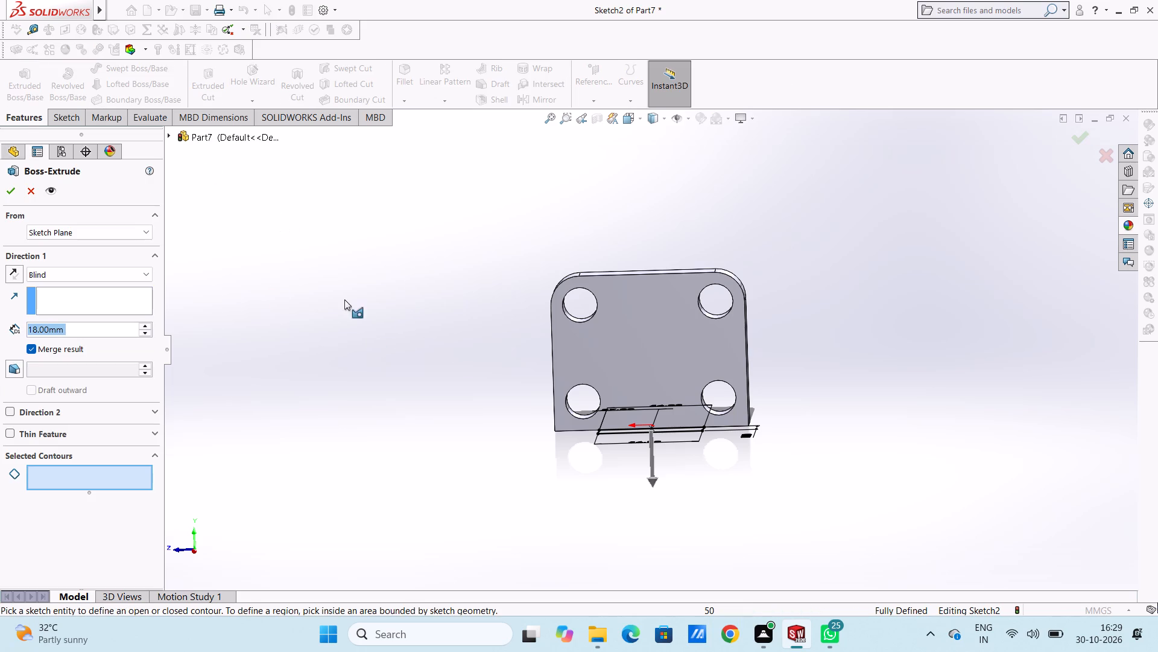
{"action": "middle_click_drag", "start_coordinate": [456, 278], "coordinate": [464, 394]}
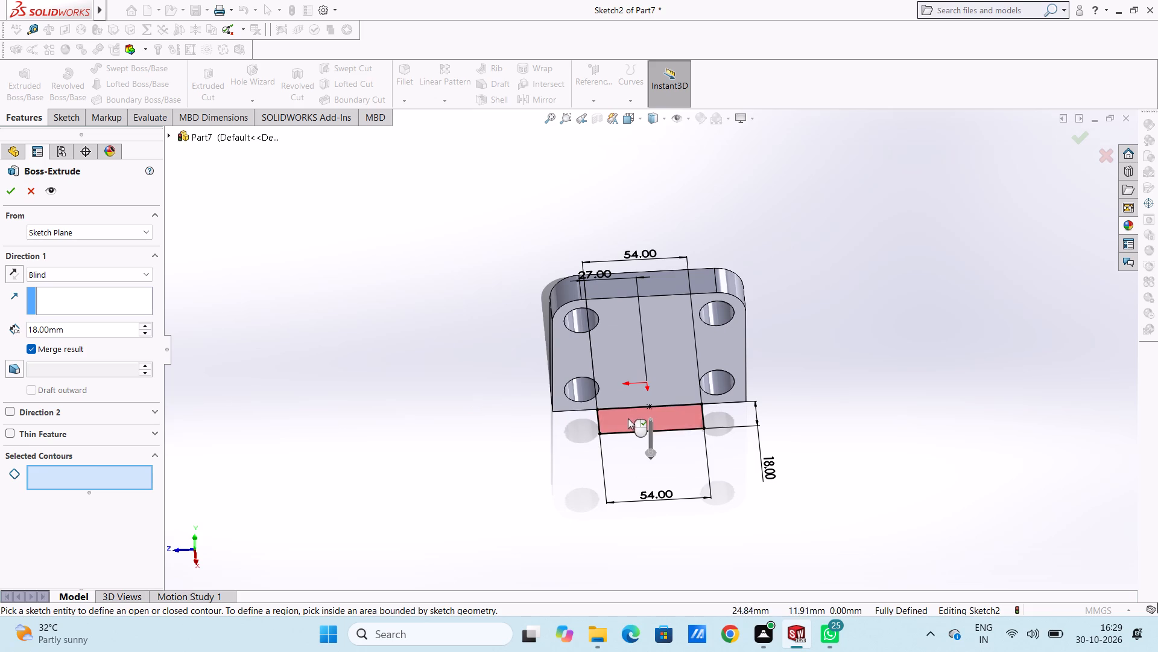
{"action": "left_click", "coordinate": [629, 420]}
{"action": "middle_click_drag", "start_coordinate": [494, 426], "coordinate": [467, 285]}
{"action": "middle_click_drag", "start_coordinate": [540, 368], "coordinate": [555, 263]}
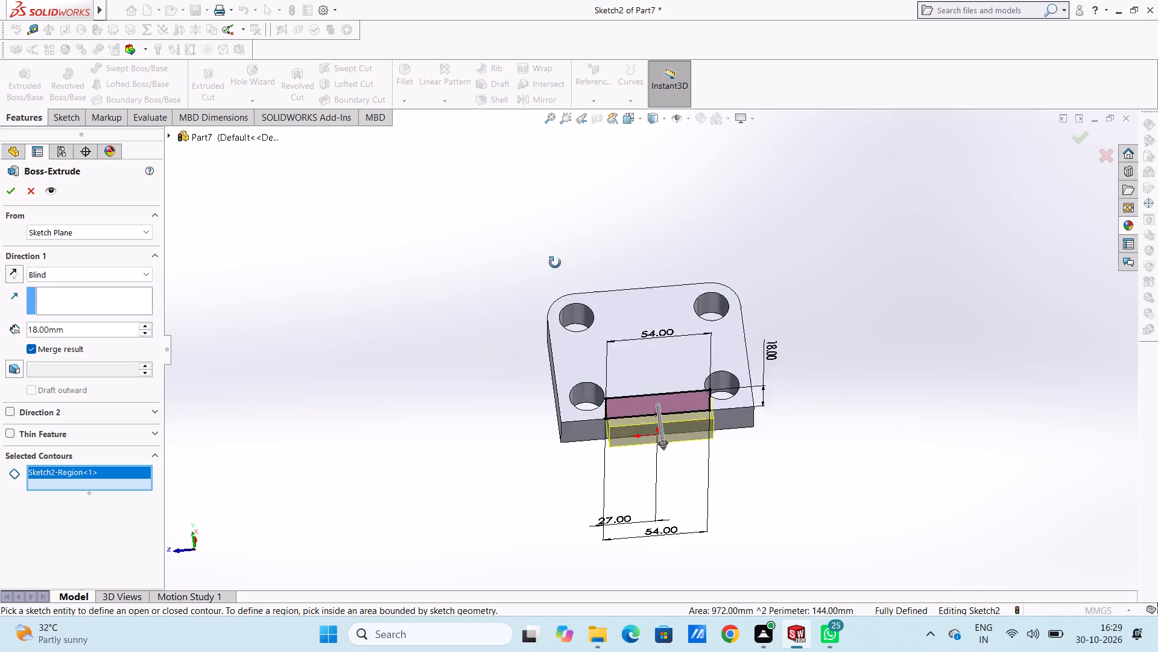
{"action": "middle_click_drag", "start_coordinate": [555, 263], "coordinate": [540, 320]}
{"action": "left_click", "coordinate": [14, 270]}
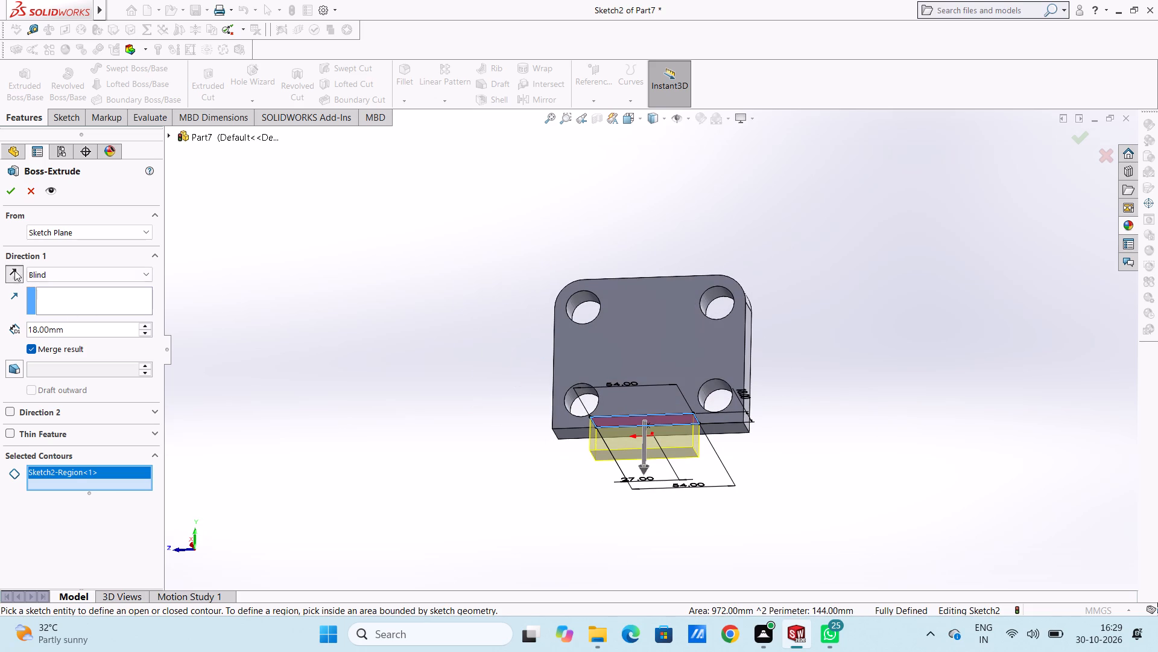
{"action": "left_click", "coordinate": [89, 332]}
{"action": "left_click", "coordinate": [89, 332]}
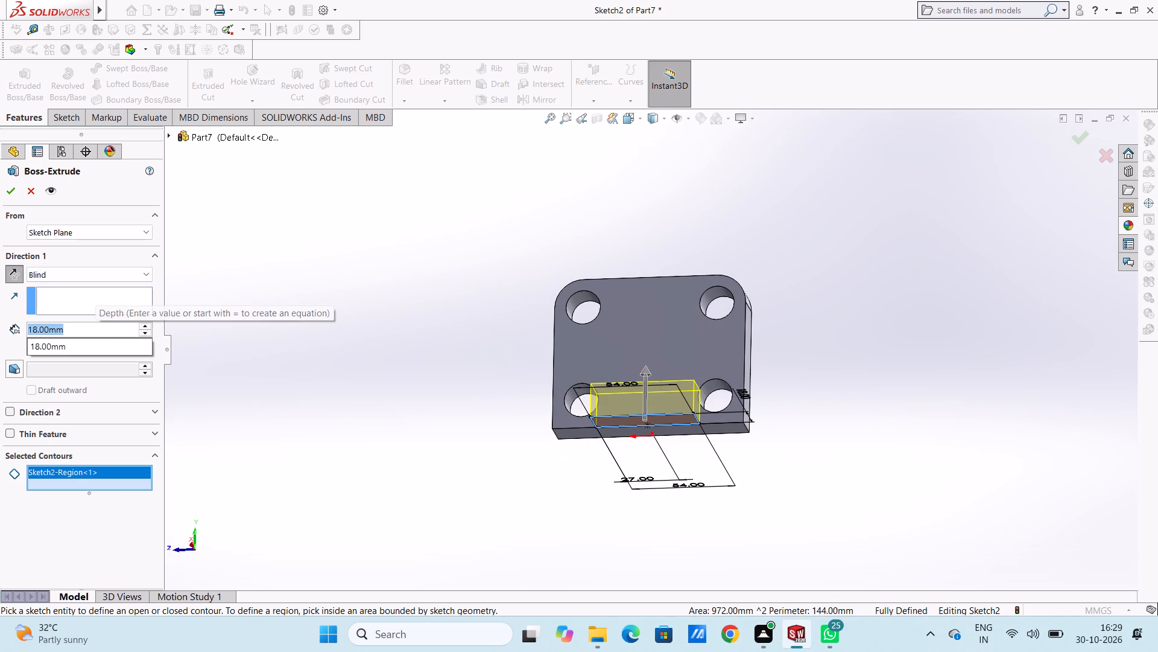
{"action": "type", "text": "40"}
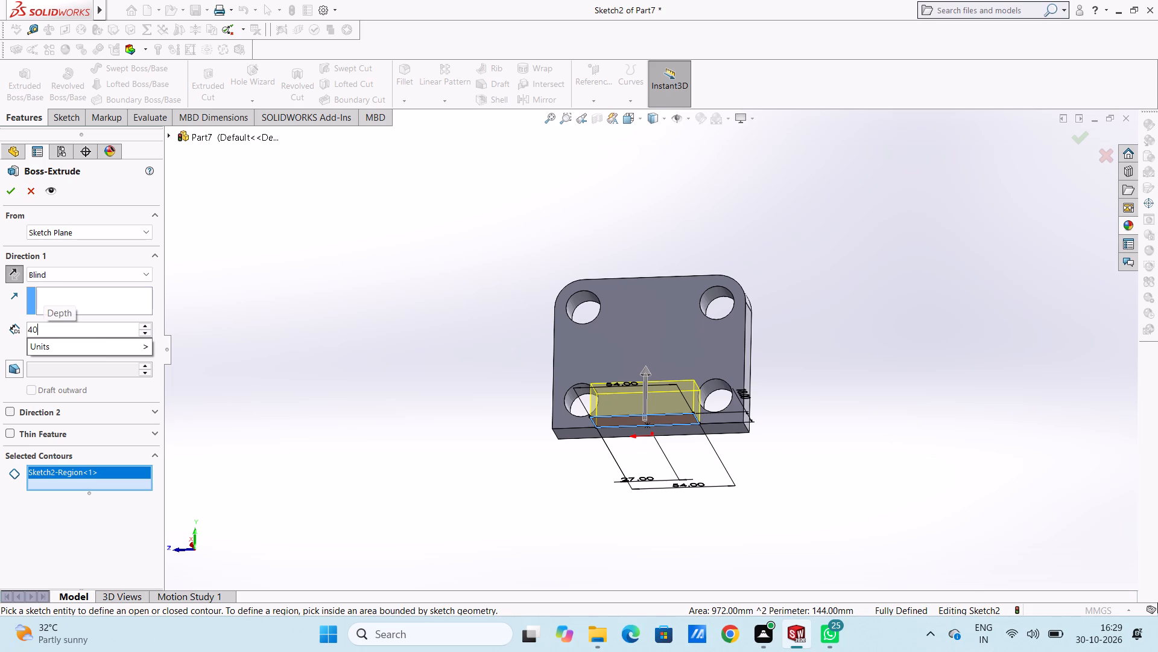
{"action": "key", "text": "Return"}
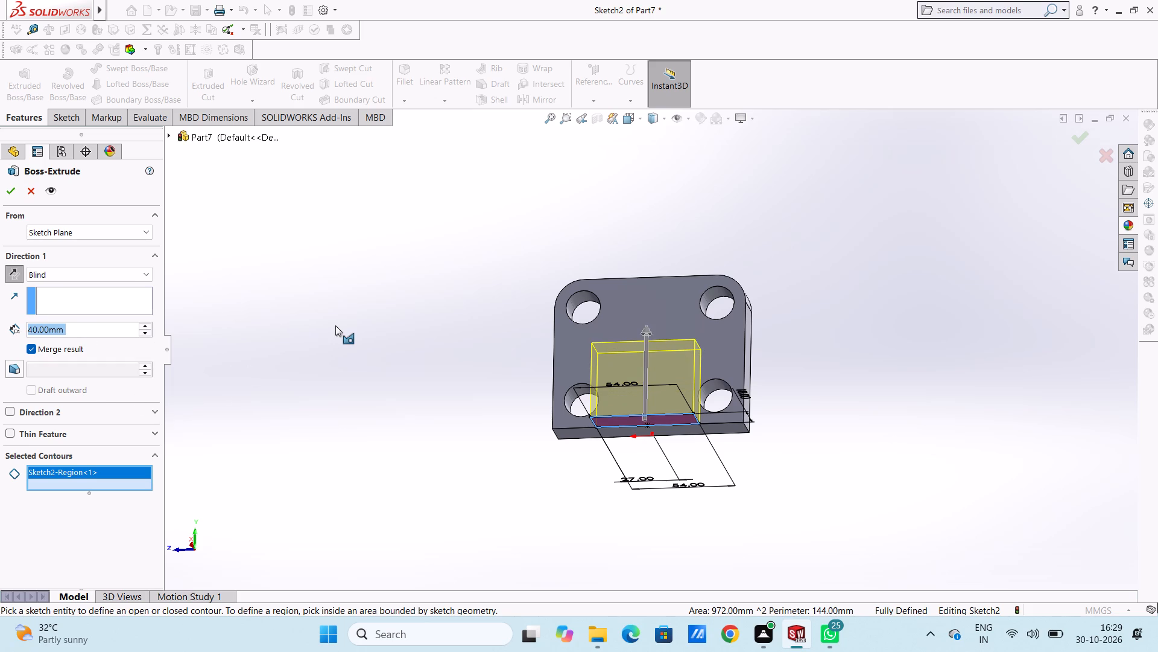
{"action": "middle_click_drag", "start_coordinate": [335, 325], "coordinate": [352, 379]}
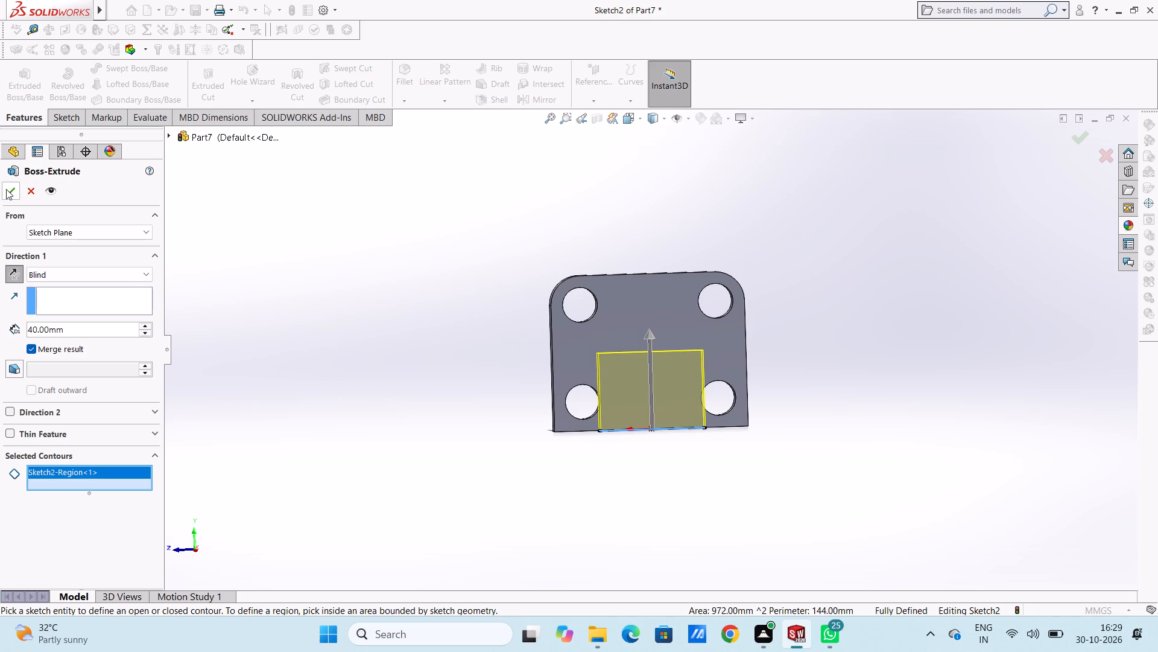
{"action": "left_click", "coordinate": [6, 189]}
In the Right view, start a new sketch on the plate's large face above the extruded block.
{"action": "left_click", "coordinate": [262, 370]}
{"action": "middle_click_drag", "start_coordinate": [271, 372], "coordinate": [334, 380]}
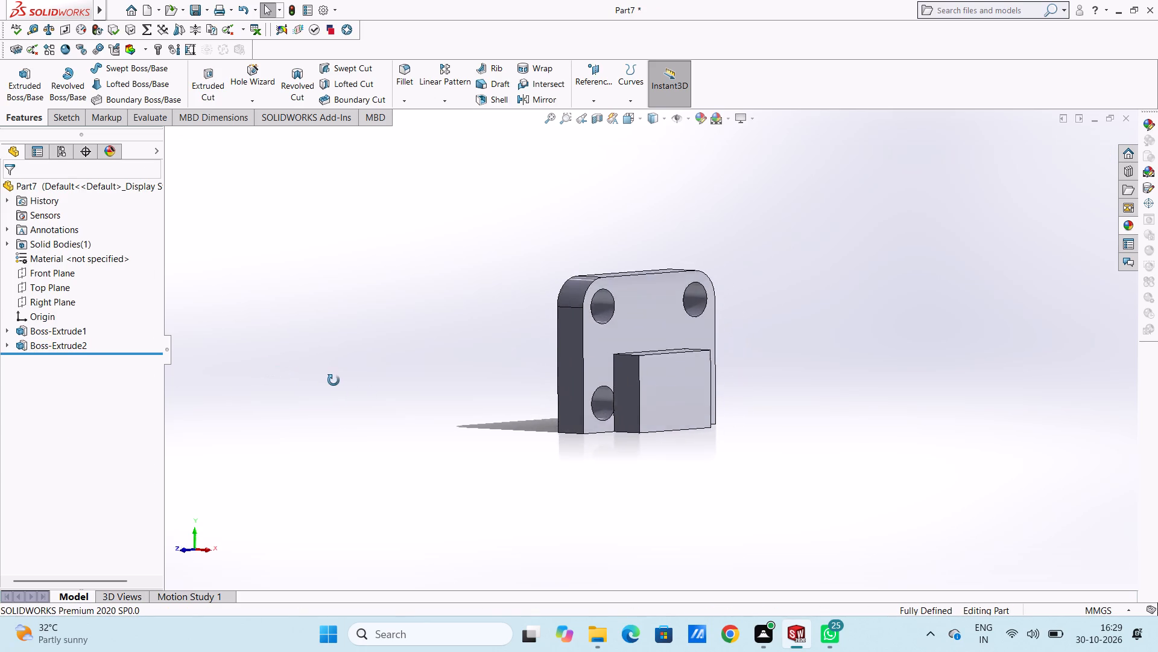
{"action": "middle_click_drag", "start_coordinate": [334, 380], "coordinate": [286, 384]}
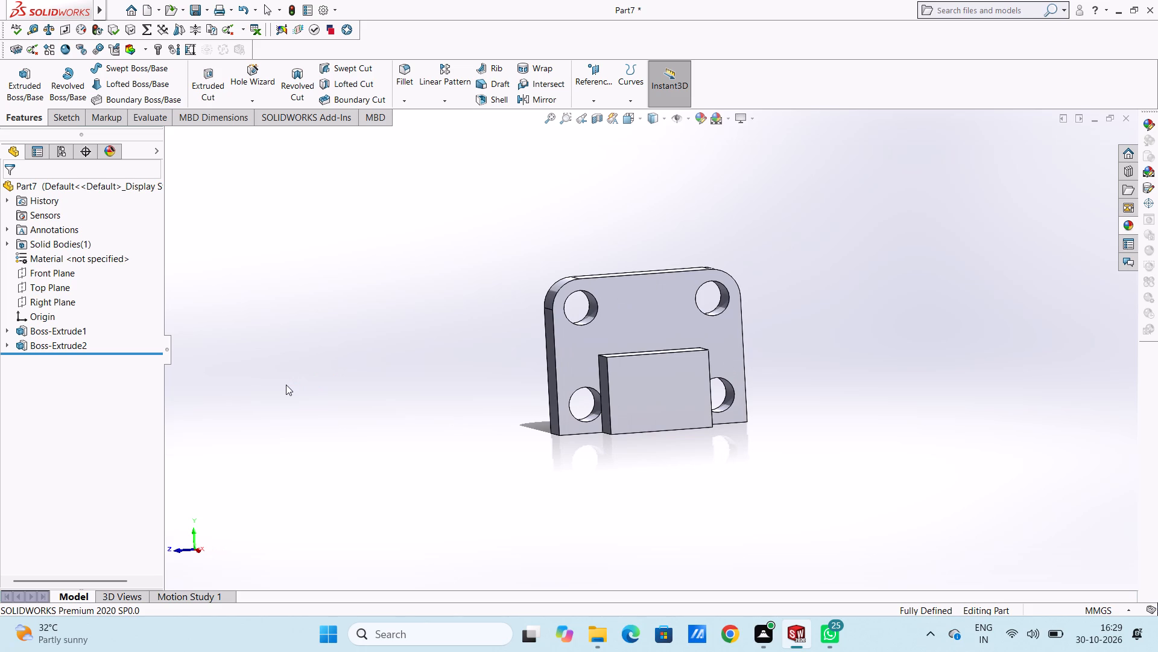
{"action": "key", "text": "ctrl+4"}
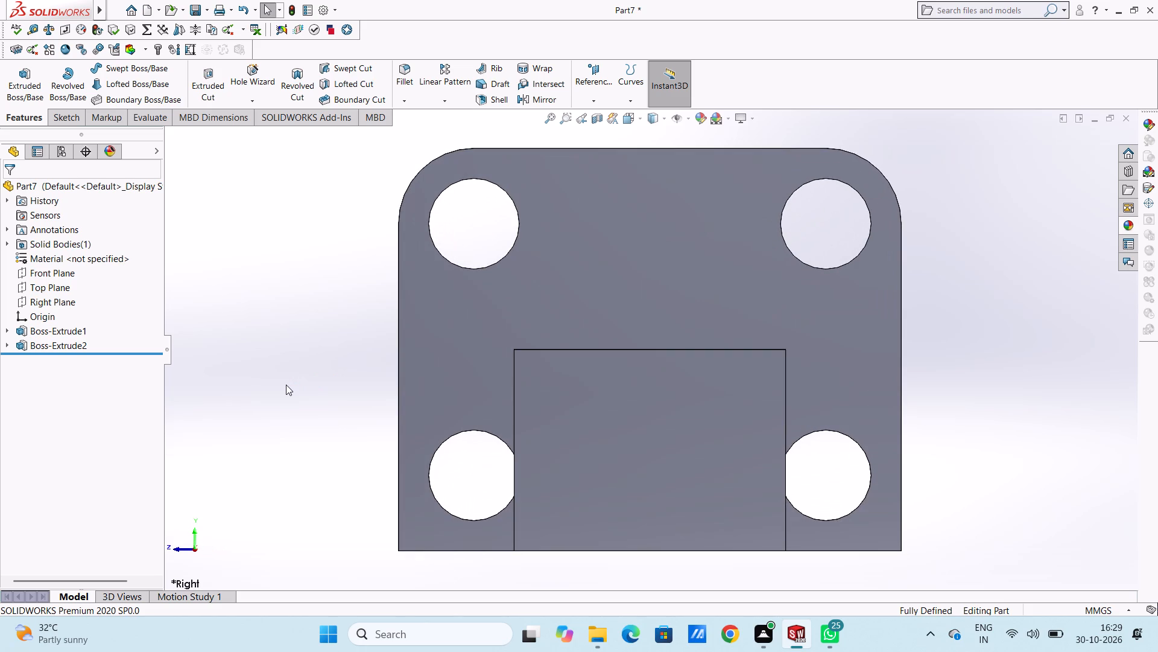
{"action": "scroll", "coordinate": [525, 294], "scroll_direction": "up", "scroll_amount": 4}
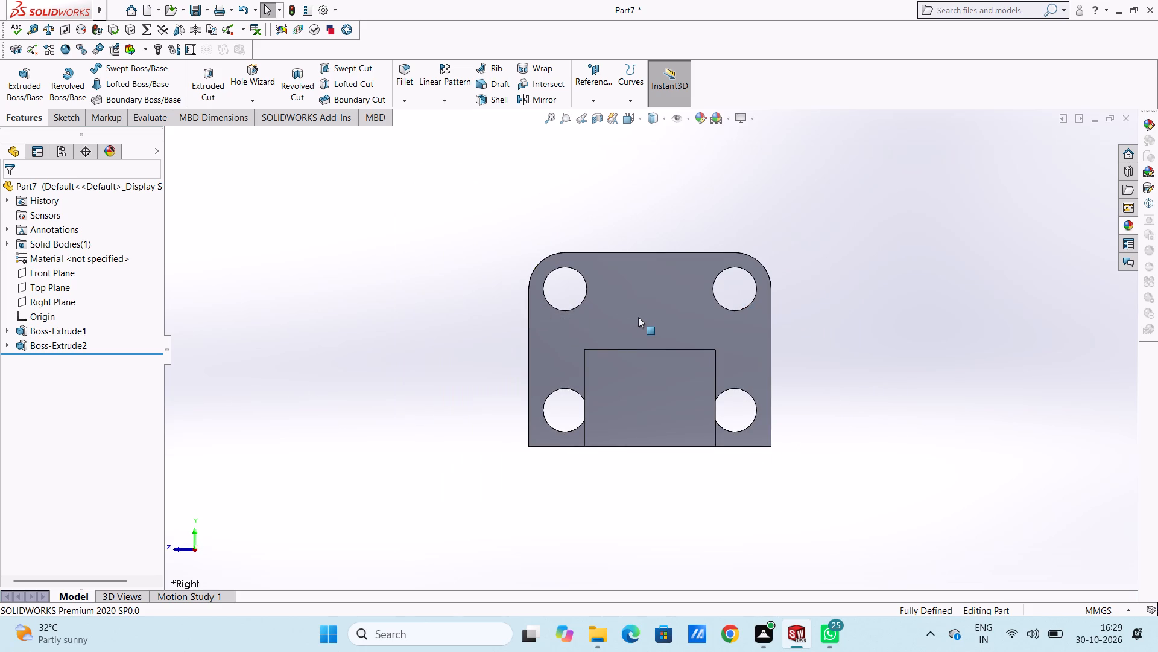
{"action": "left_click", "coordinate": [638, 317]}
{"action": "left_click", "coordinate": [686, 286]}
{"action": "left_click", "coordinate": [659, 232]}
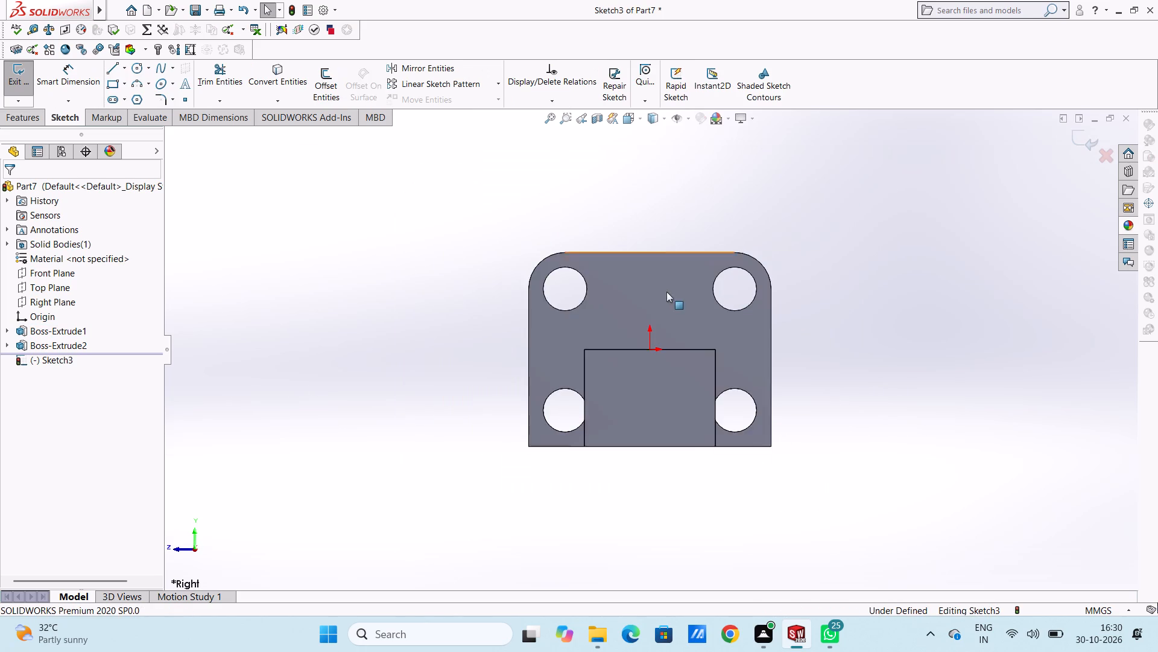
Draw two three-point arcs tracing the plate's two rounded upper corners, each between the corner's edge endpoints.
{"action": "scroll", "coordinate": [740, 418], "scroll_direction": "down", "scroll_amount": 2}
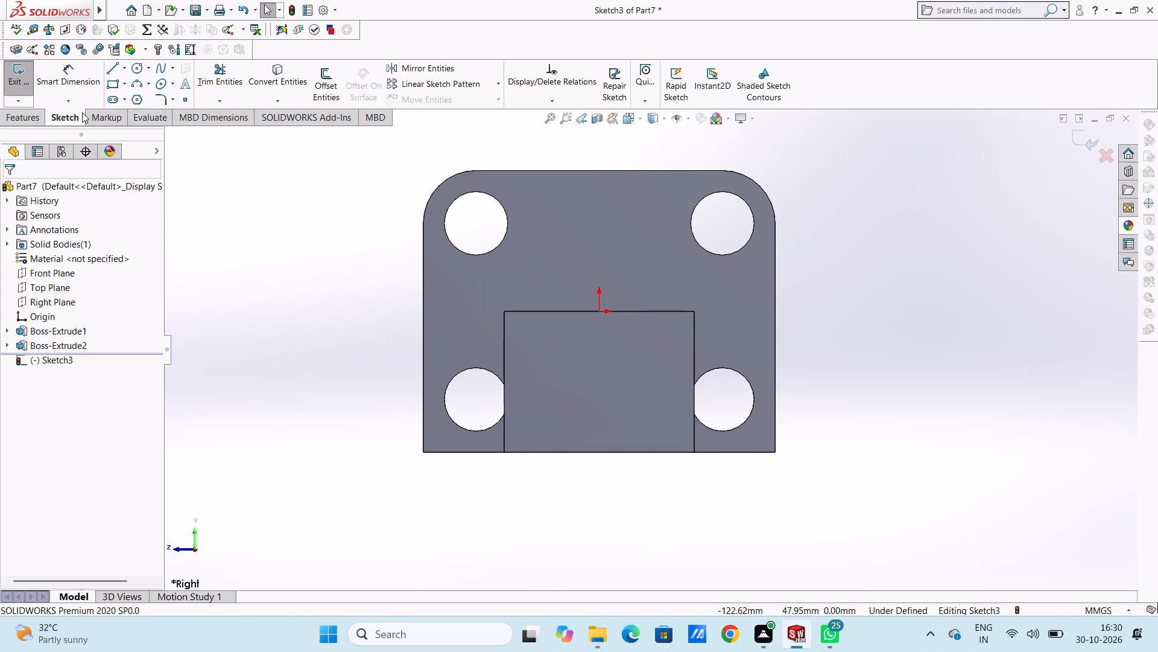
{"action": "left_click", "coordinate": [136, 83]}
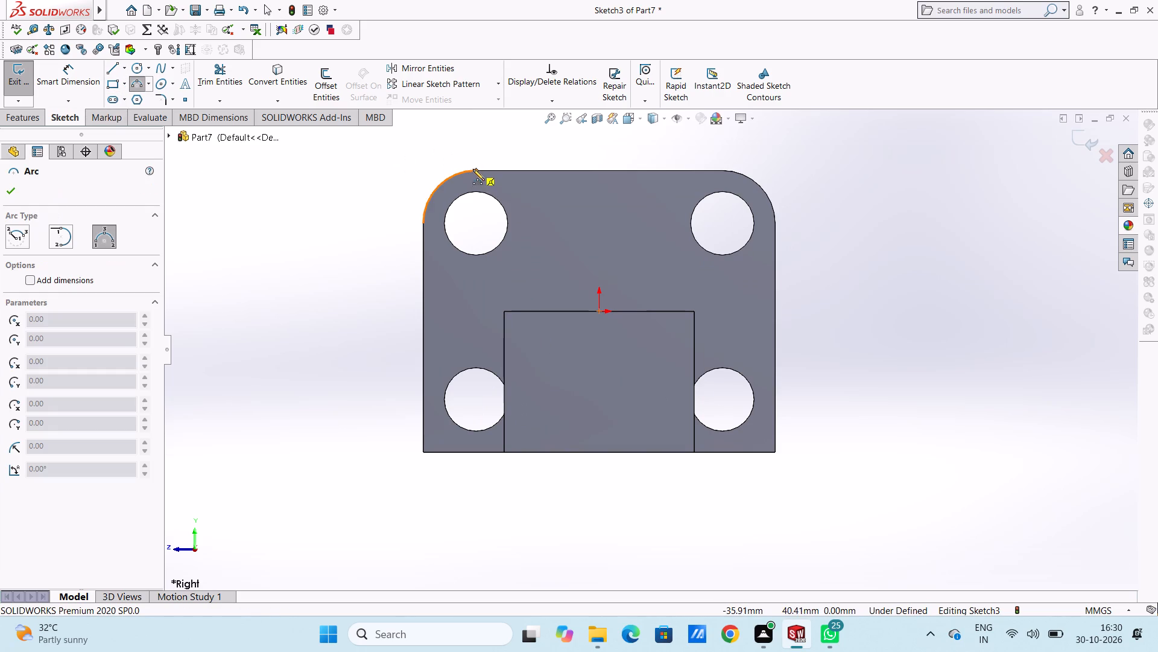
{"action": "left_click", "coordinate": [476, 171]}
{"action": "left_click", "coordinate": [423, 225]}
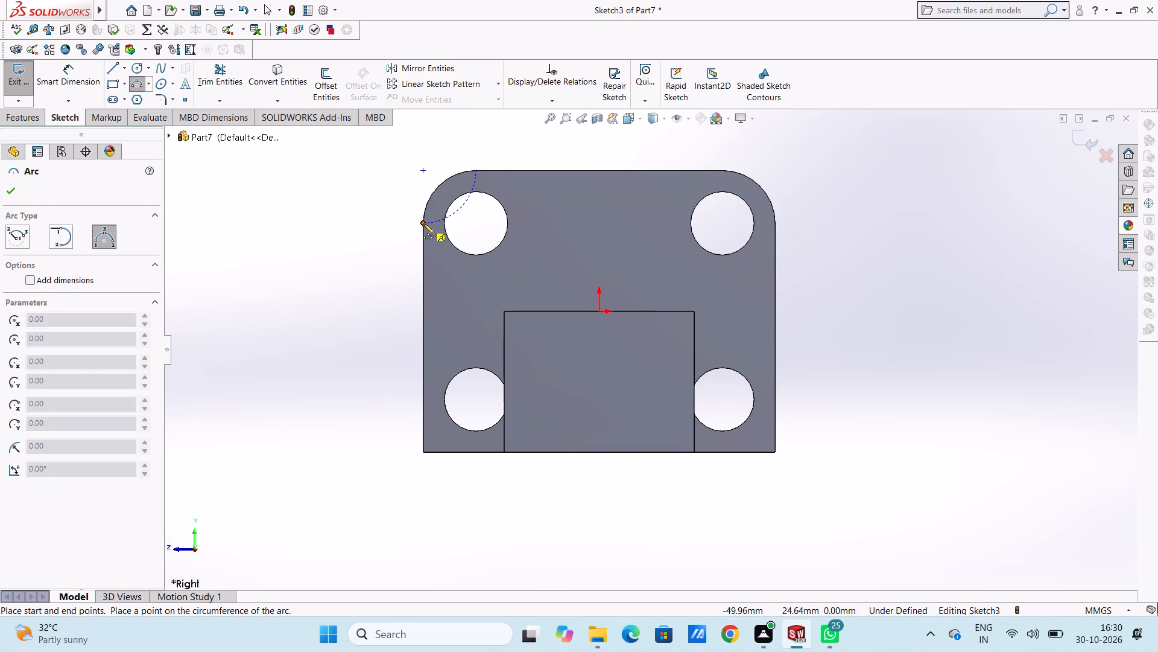
{"action": "left_click", "coordinate": [437, 190]}
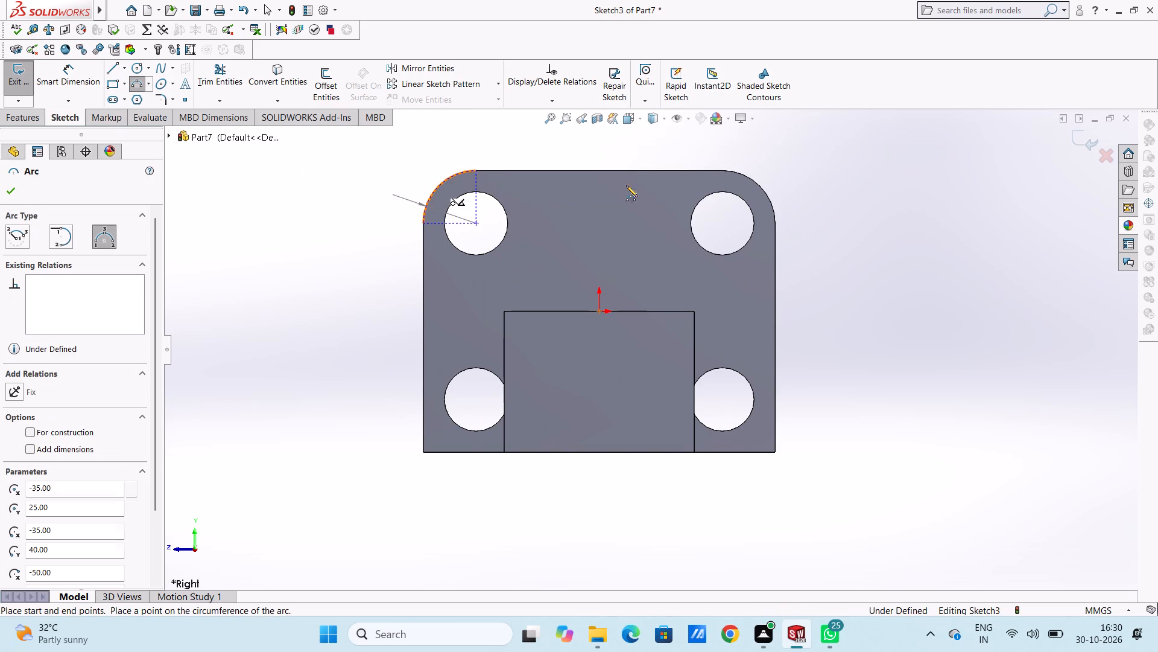
{"action": "left_click", "coordinate": [720, 170]}
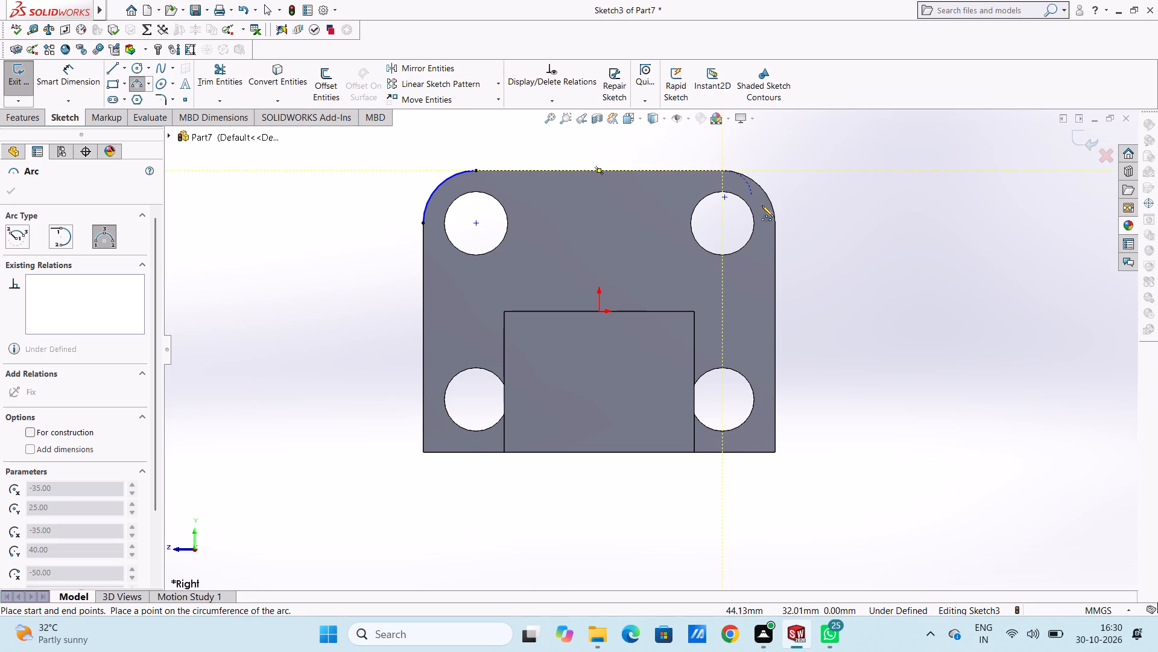
{"action": "left_click", "coordinate": [776, 225]}
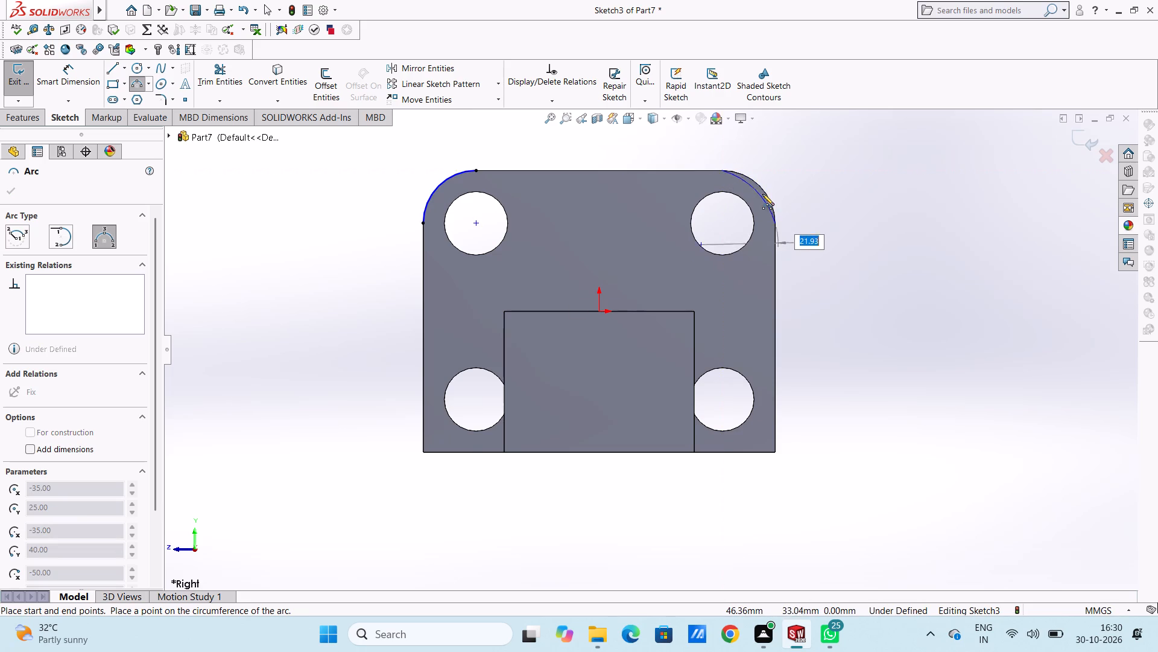
{"action": "left_click", "coordinate": [762, 190]}
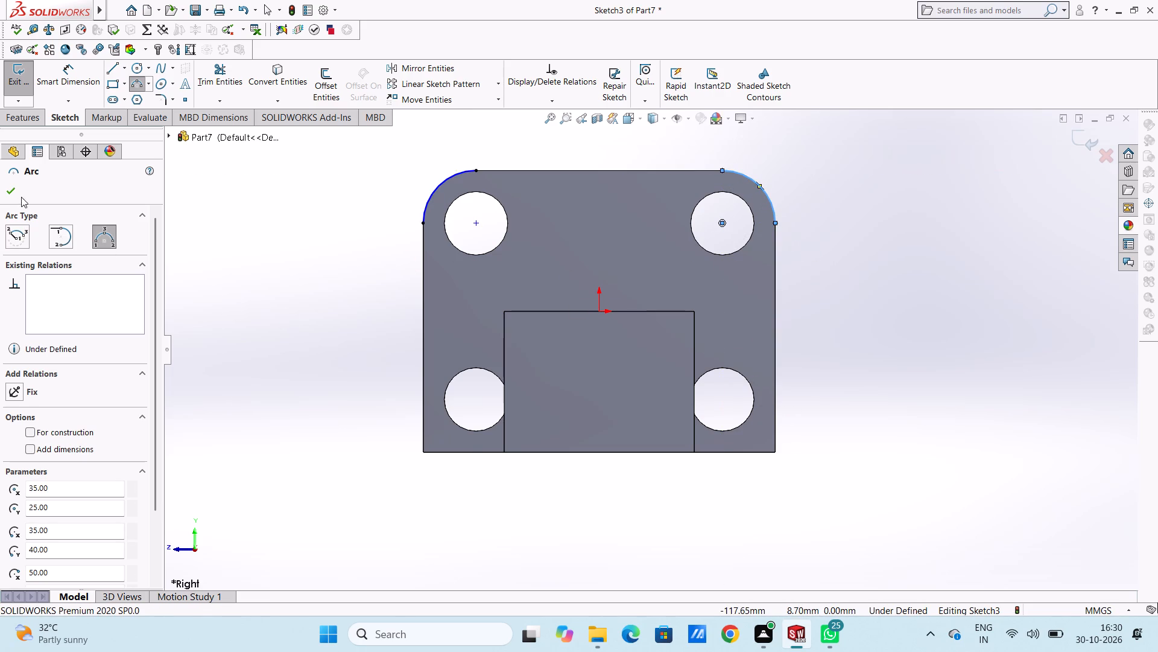
{"action": "left_click", "coordinate": [7, 188]}
{"action": "left_click", "coordinate": [291, 248]}
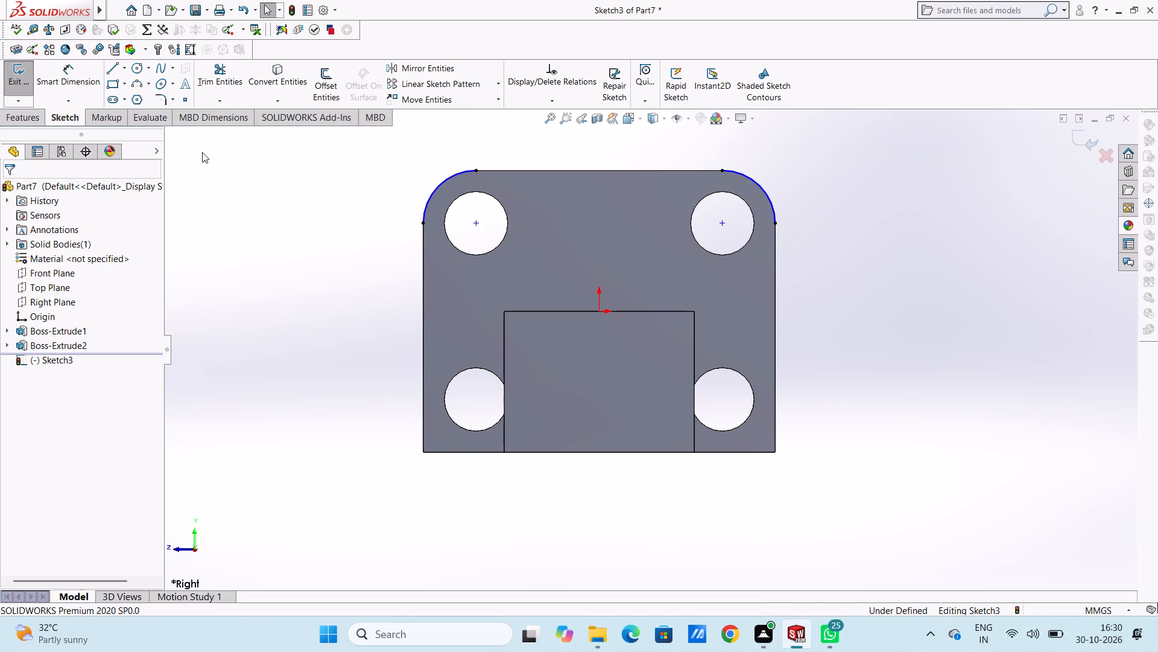
Close the profile with lines along the plate's top, right, bottom and left edges, connecting the ends of the two corner arcs.
{"action": "left_click", "coordinate": [115, 73]}
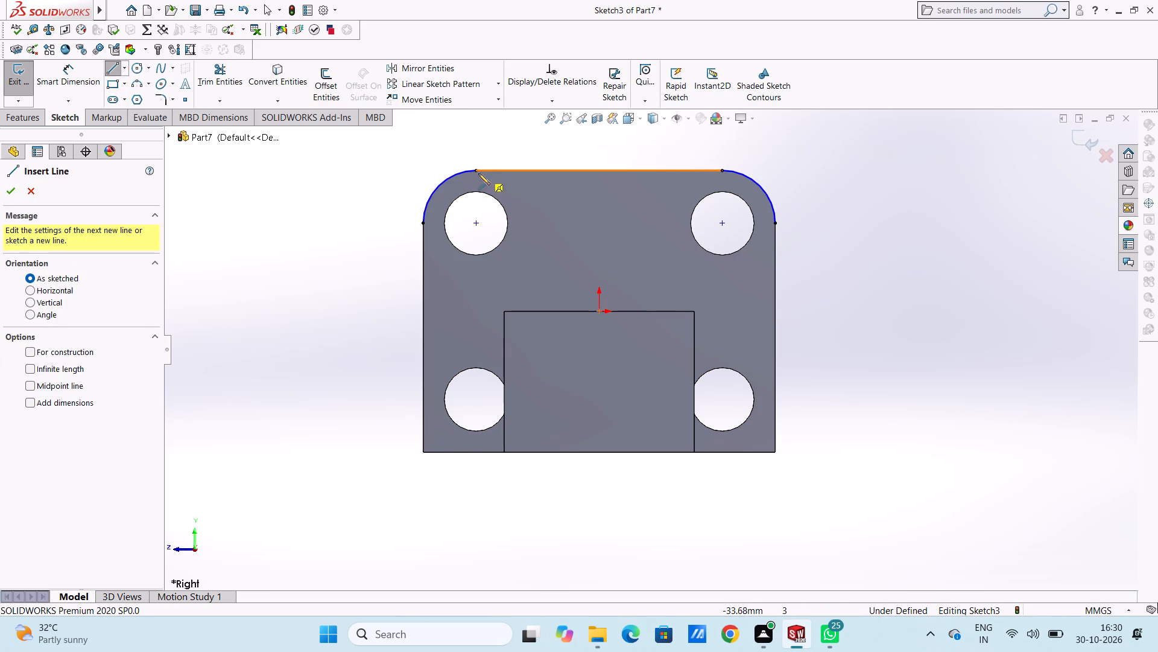
{"action": "left_click", "coordinate": [475, 170]}
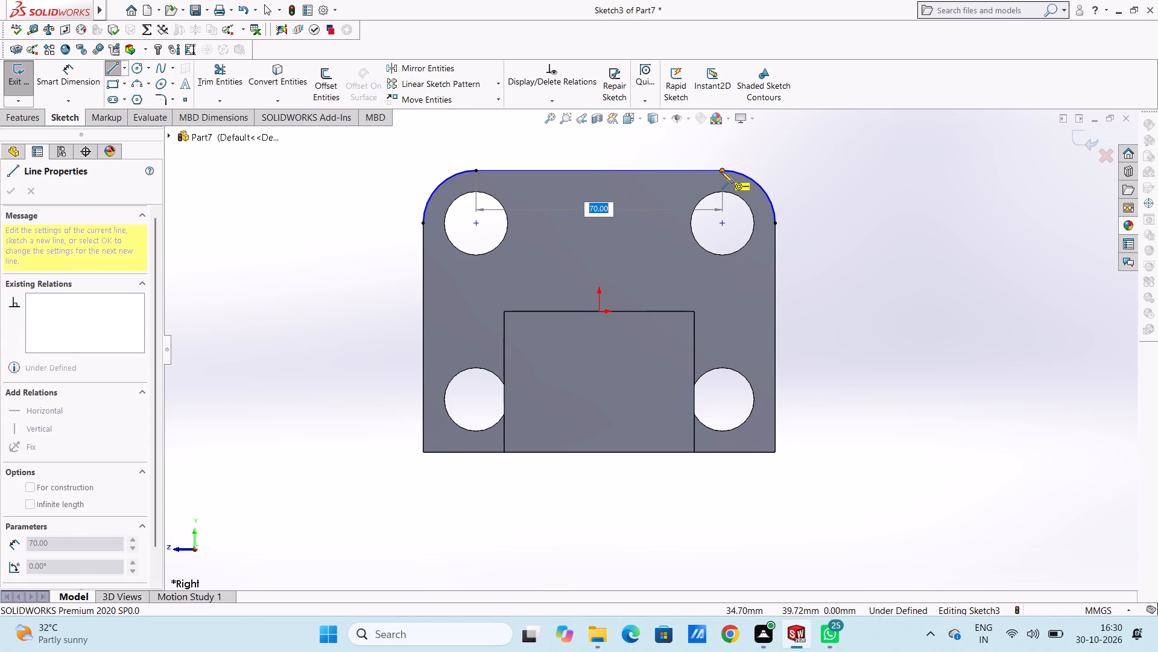
{"action": "left_click", "coordinate": [721, 171]}
{"action": "left_click", "coordinate": [776, 223]}
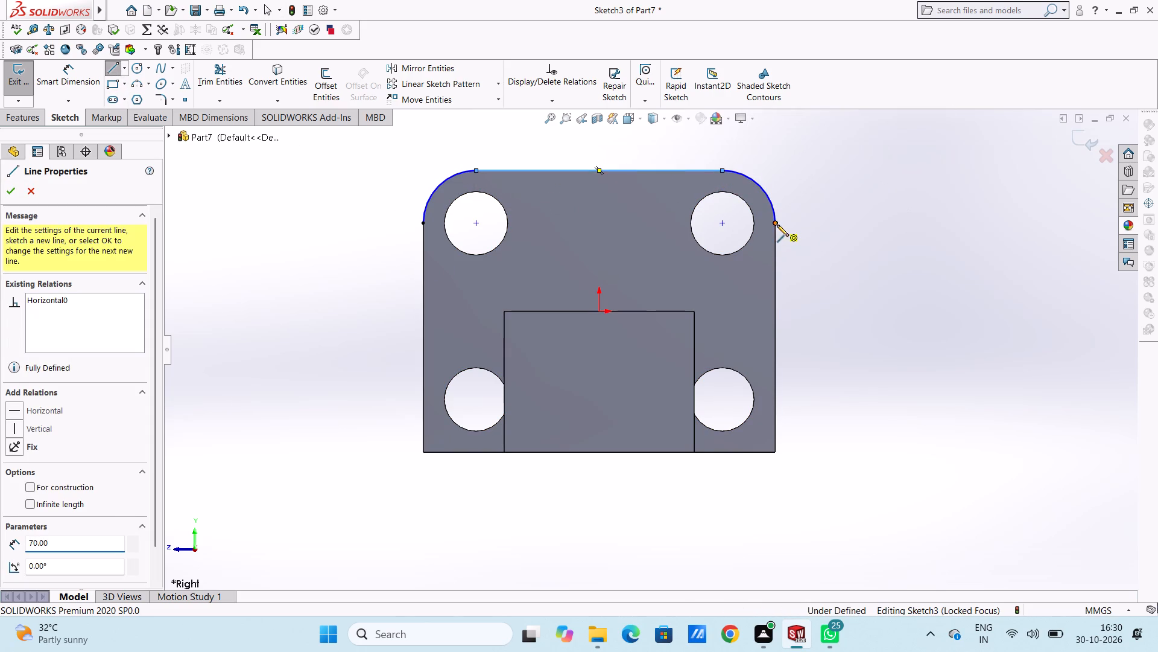
{"action": "left_click", "coordinate": [776, 453]}
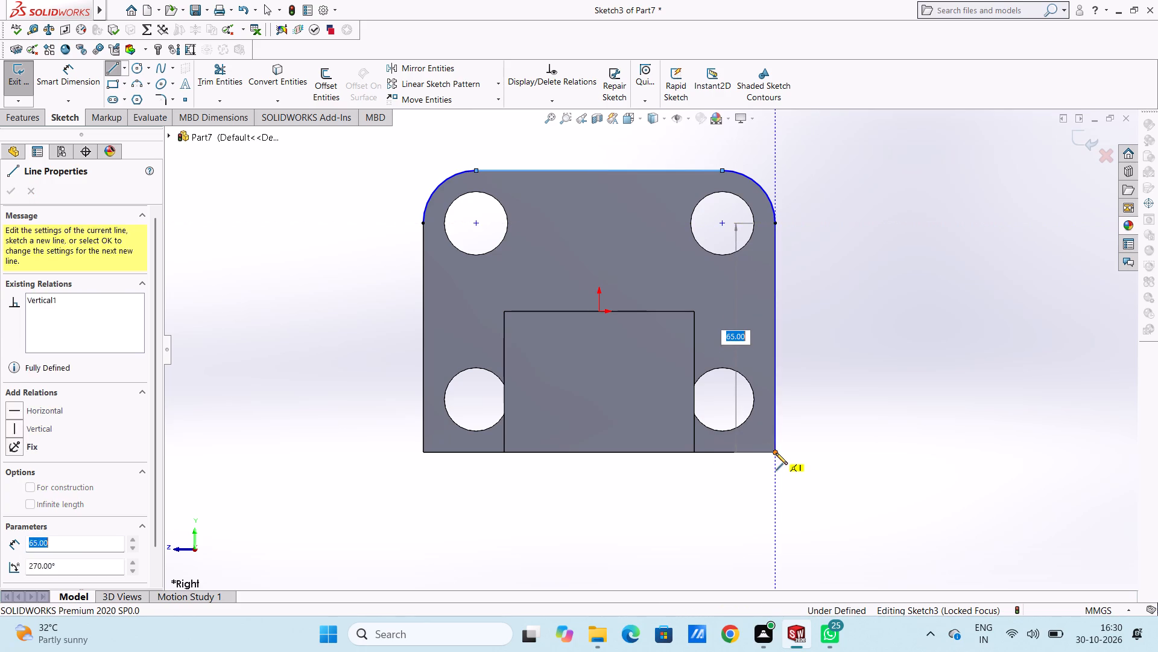
{"action": "left_click", "coordinate": [423, 453]}
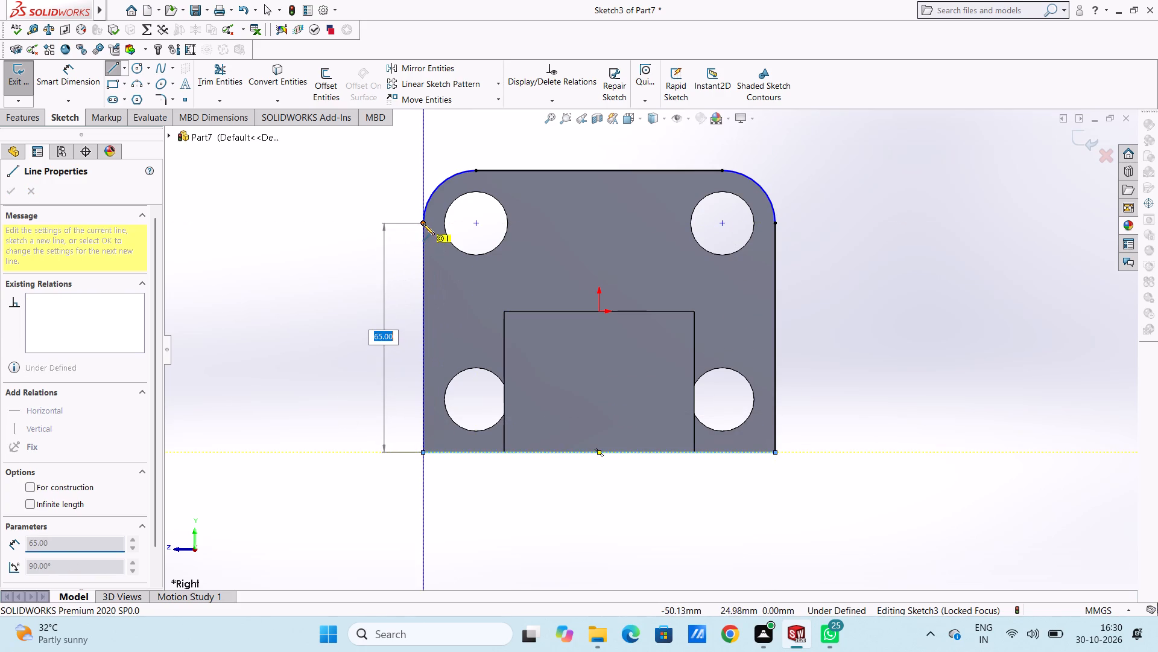
{"action": "left_click", "coordinate": [423, 223]}
{"action": "right_click", "coordinate": [324, 190]}
{"action": "left_click", "coordinate": [332, 200]}
{"action": "left_click_drag", "start_coordinate": [331, 224], "coordinate": [330, 229]}
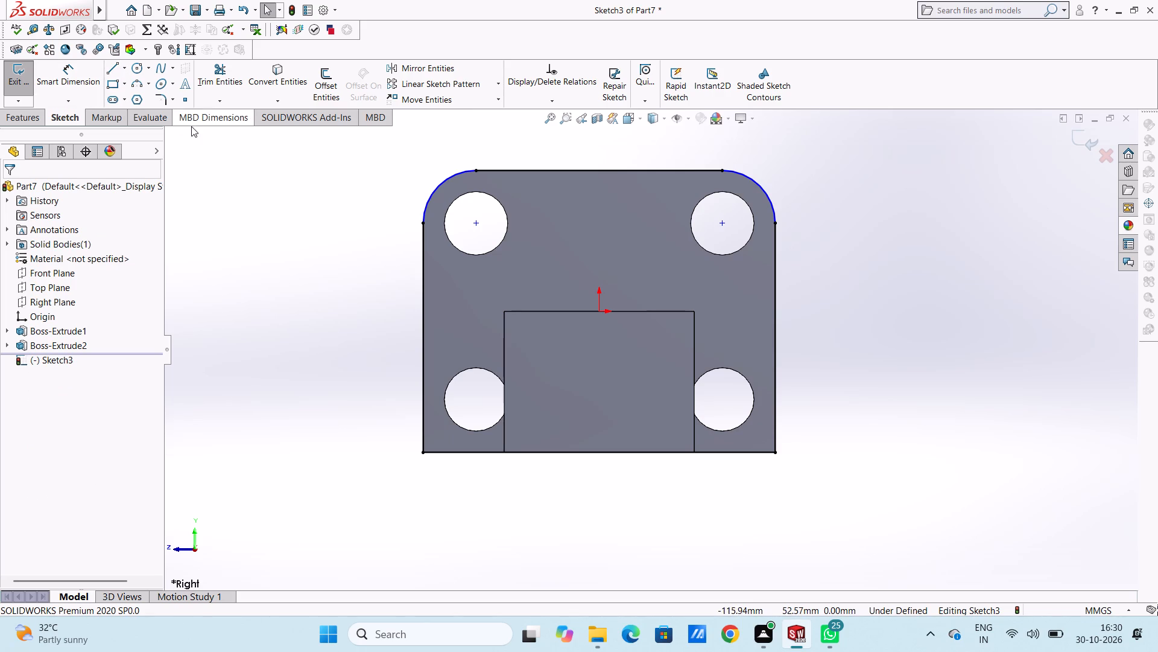
Dimension both upper corner arcs with a radius of 15 mm.
{"action": "left_click", "coordinate": [80, 68]}
{"action": "scroll", "coordinate": [376, 191], "scroll_direction": "up", "scroll_amount": 3}
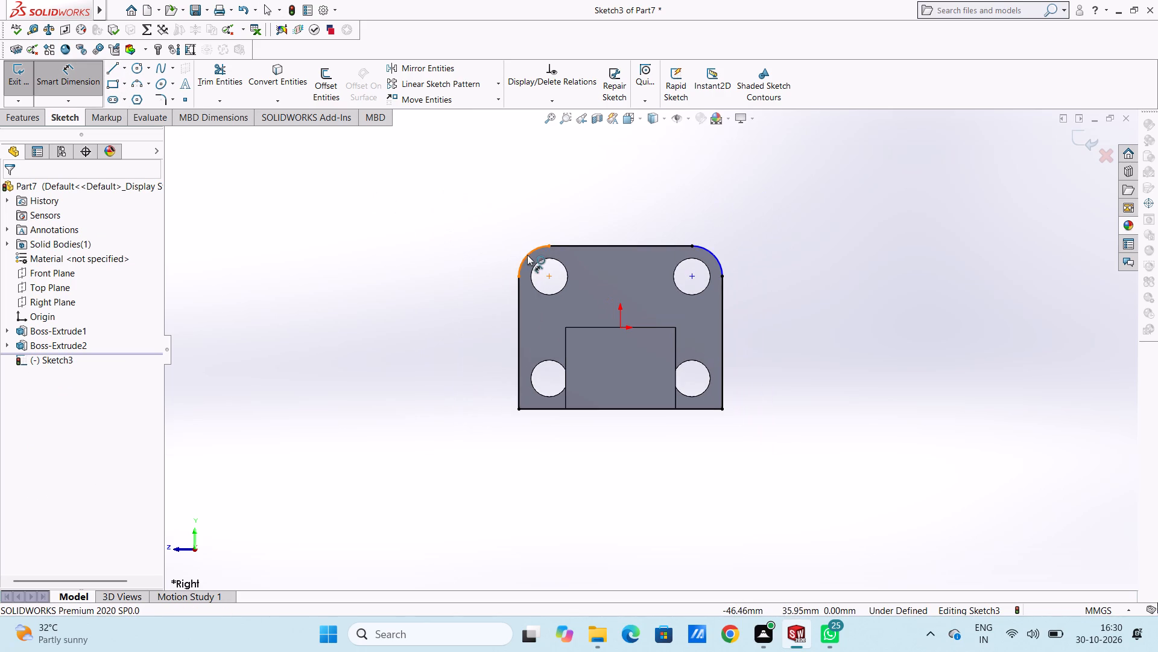
{"action": "left_click", "coordinate": [527, 255]}
{"action": "left_click", "coordinate": [384, 226]}
{"action": "left_click", "coordinate": [336, 209]}
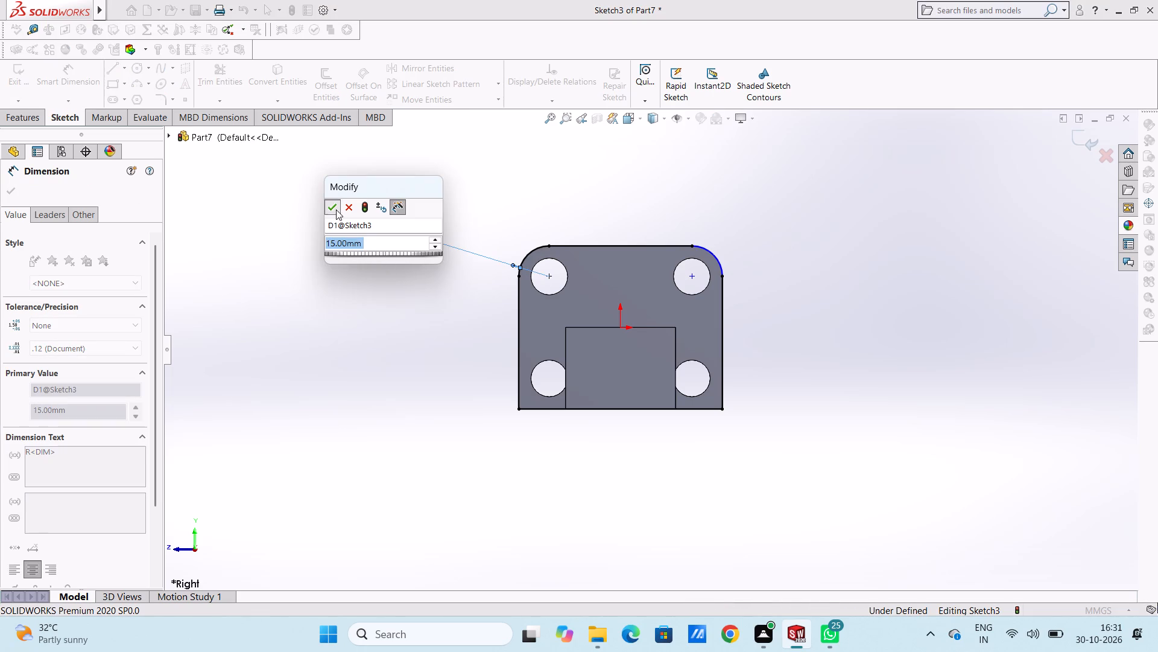
{"action": "left_click", "coordinate": [321, 205]}
{"action": "left_click", "coordinate": [720, 258]}
{"action": "left_click", "coordinate": [797, 226]}
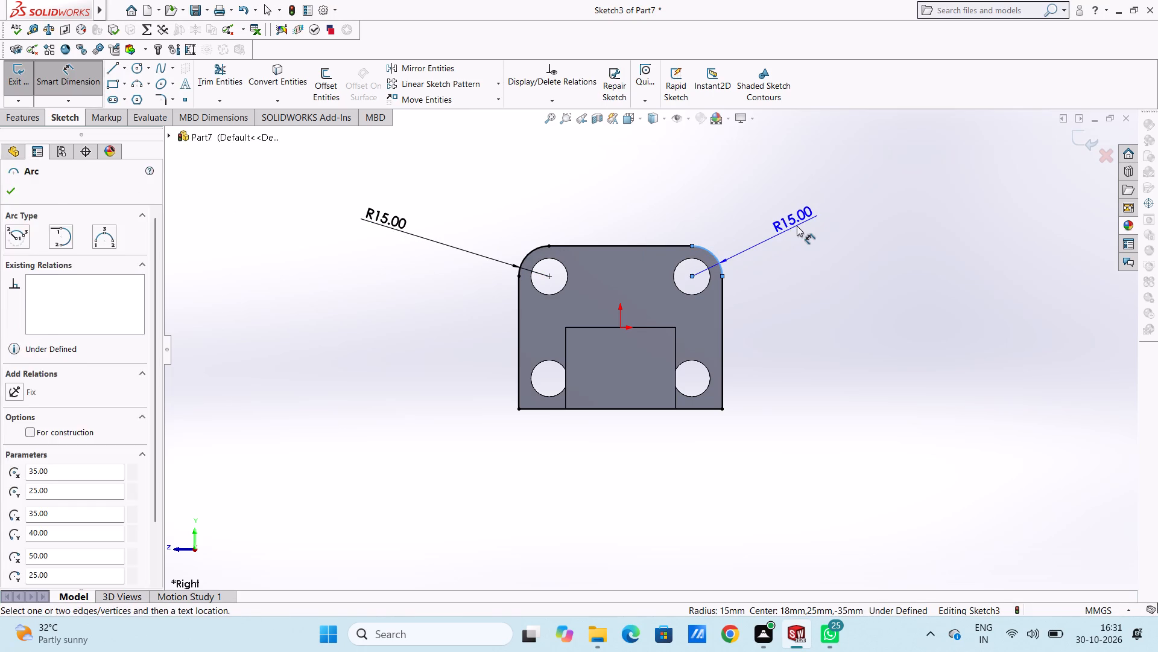
{"action": "left_click", "coordinate": [744, 209]}
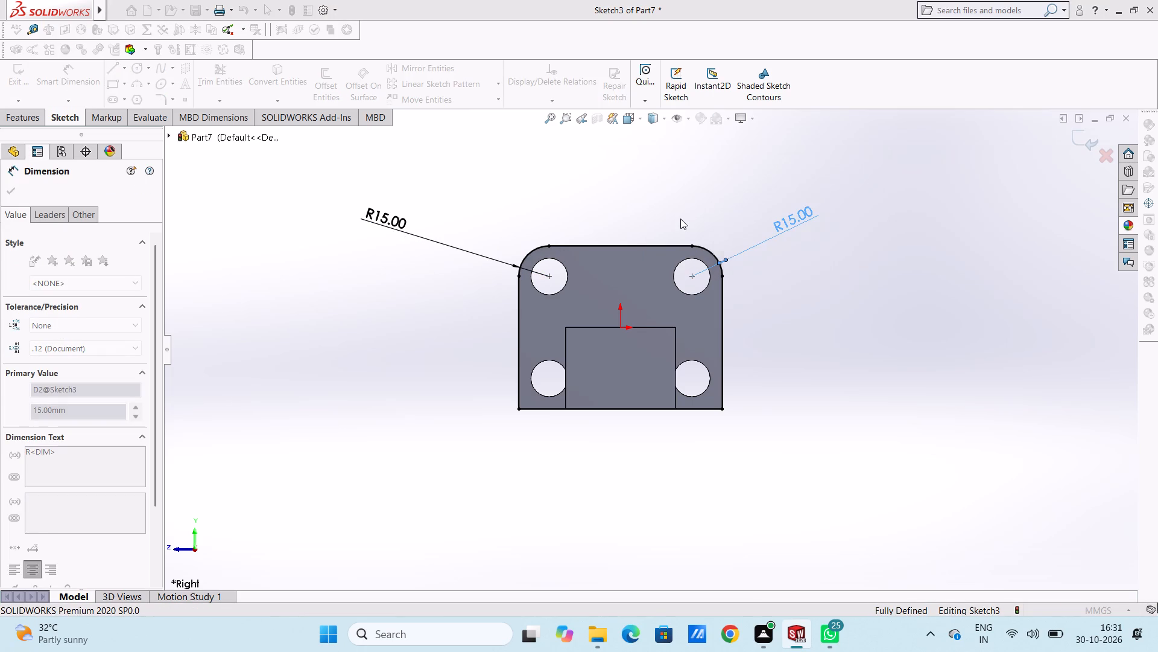
{"action": "left_click", "coordinate": [680, 219]}
Sketch circles centred on the four holes, diameters about 12 mm upper left, 10 mm at both right holes and 15 mm lower left.
{"action": "scroll", "coordinate": [716, 350], "scroll_direction": "down", "scroll_amount": 2}
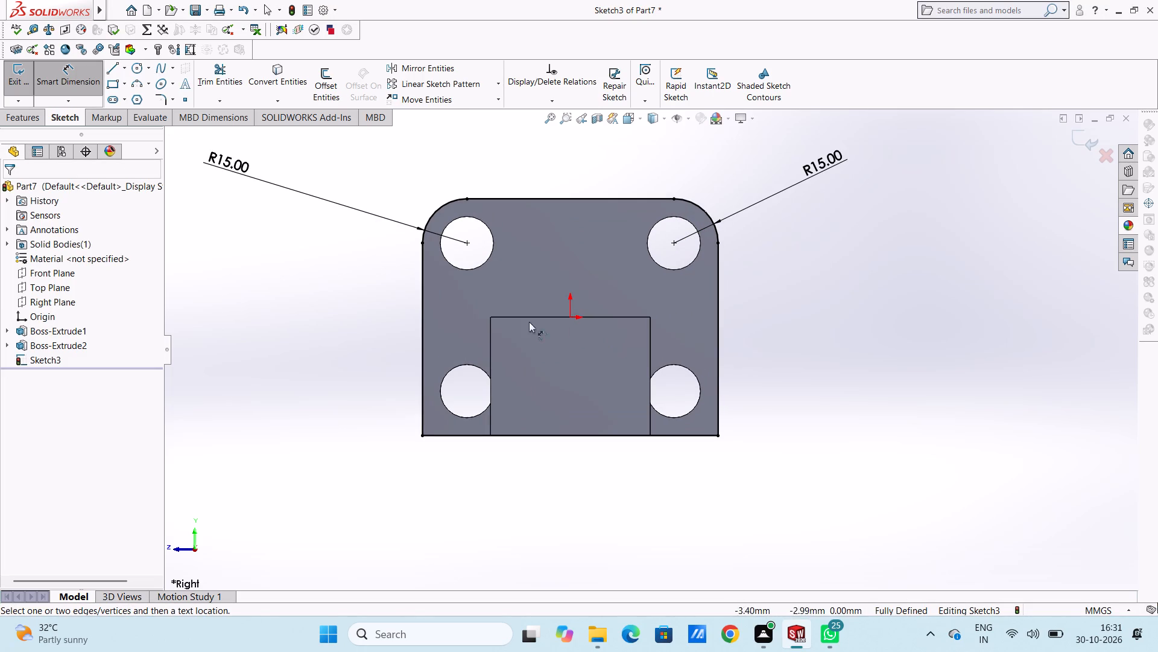
{"action": "left_click", "coordinate": [142, 71]}
{"action": "scroll", "coordinate": [470, 226], "scroll_direction": "down", "scroll_amount": 4}
{"action": "left_click", "coordinate": [510, 293]}
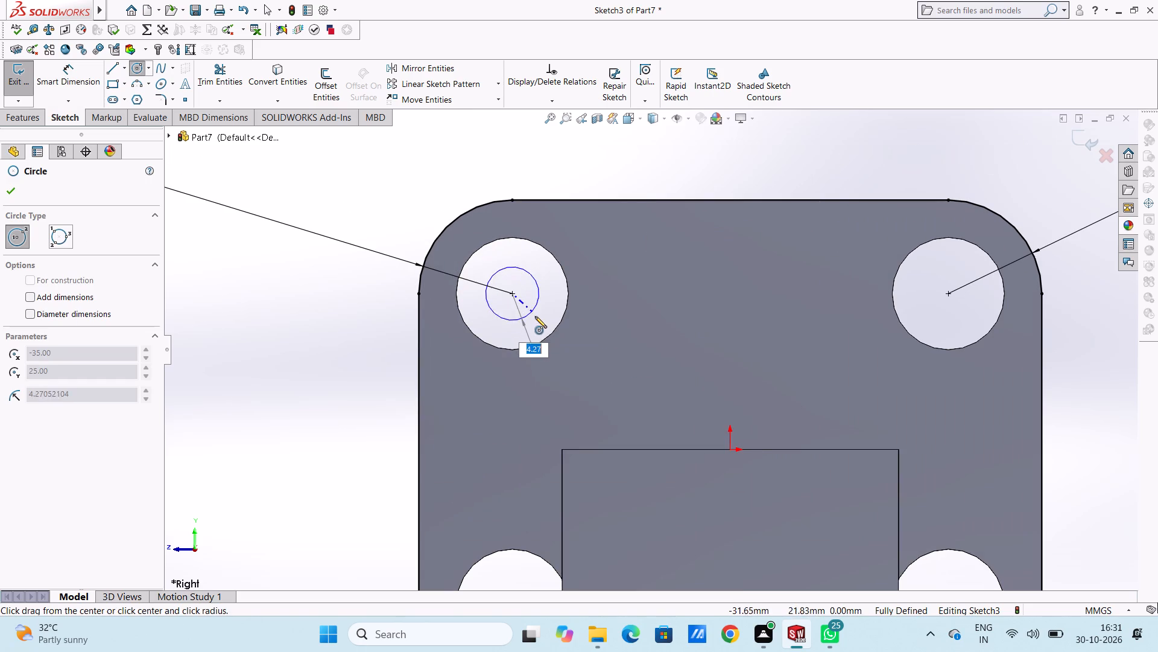
{"action": "left_click", "coordinate": [537, 322]}
{"action": "scroll", "coordinate": [586, 301], "scroll_direction": "up", "scroll_amount": 4}
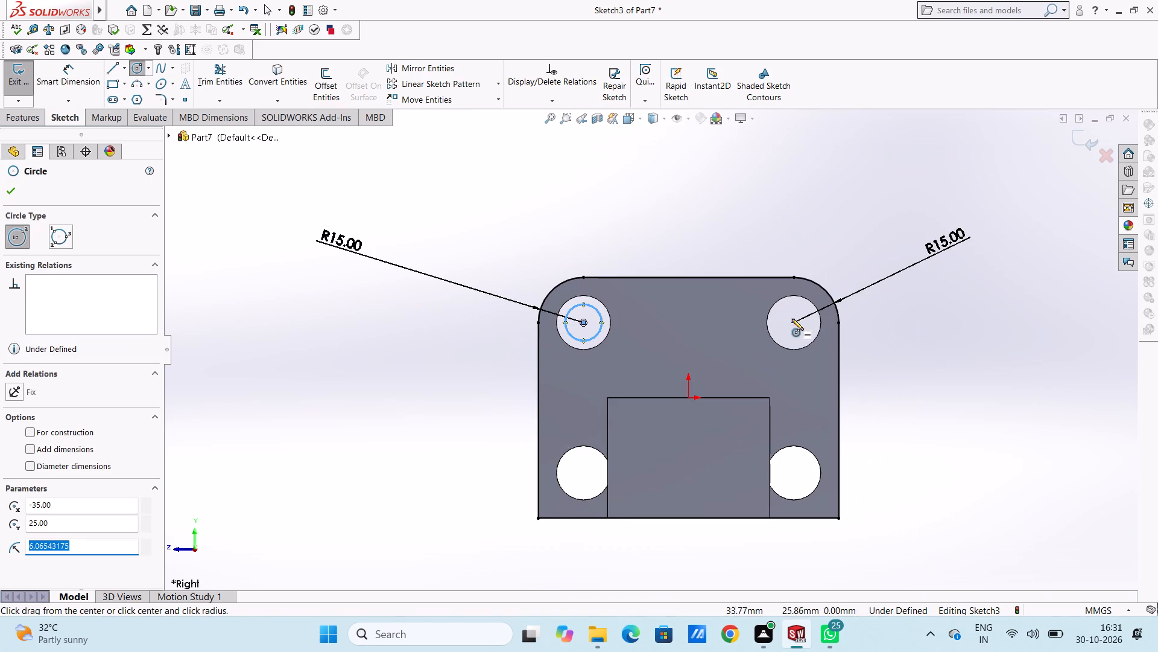
{"action": "left_click", "coordinate": [793, 324]}
{"action": "left_click", "coordinate": [805, 334]}
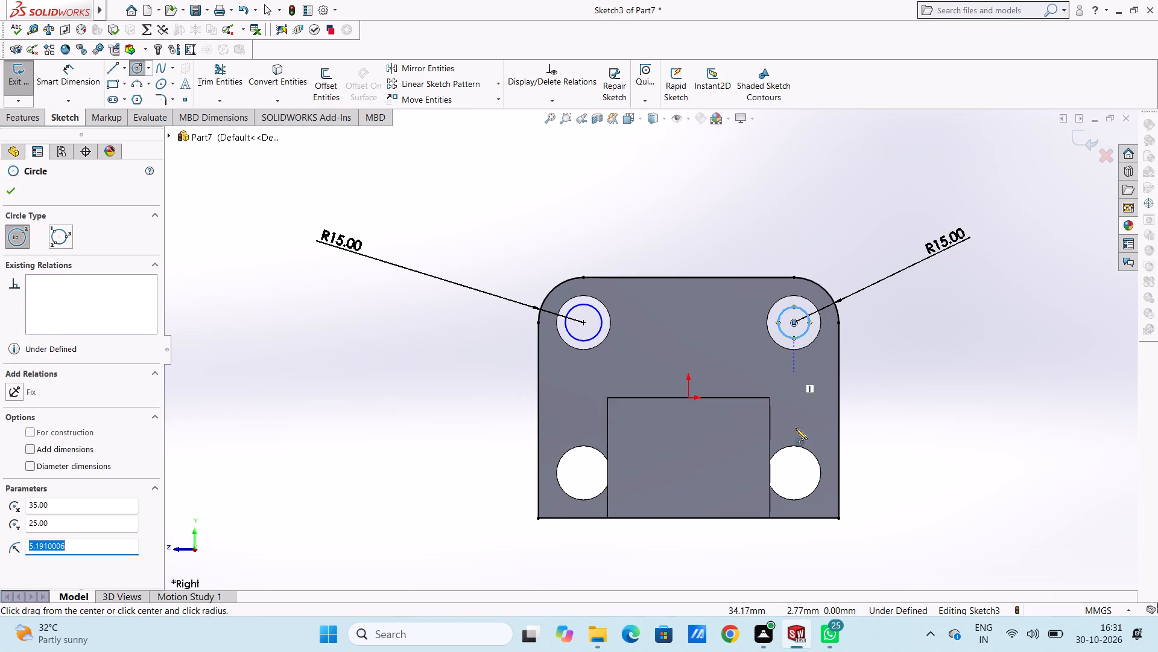
{"action": "left_click", "coordinate": [793, 475]}
{"action": "left_click", "coordinate": [798, 488]}
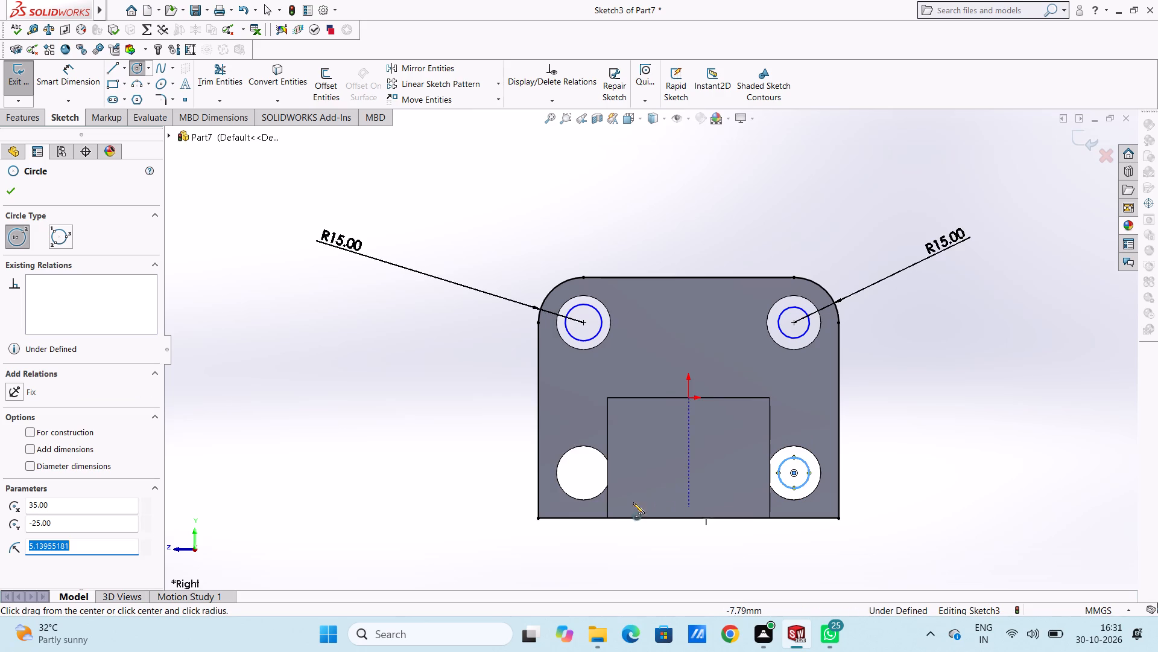
{"action": "left_click", "coordinate": [581, 474]}
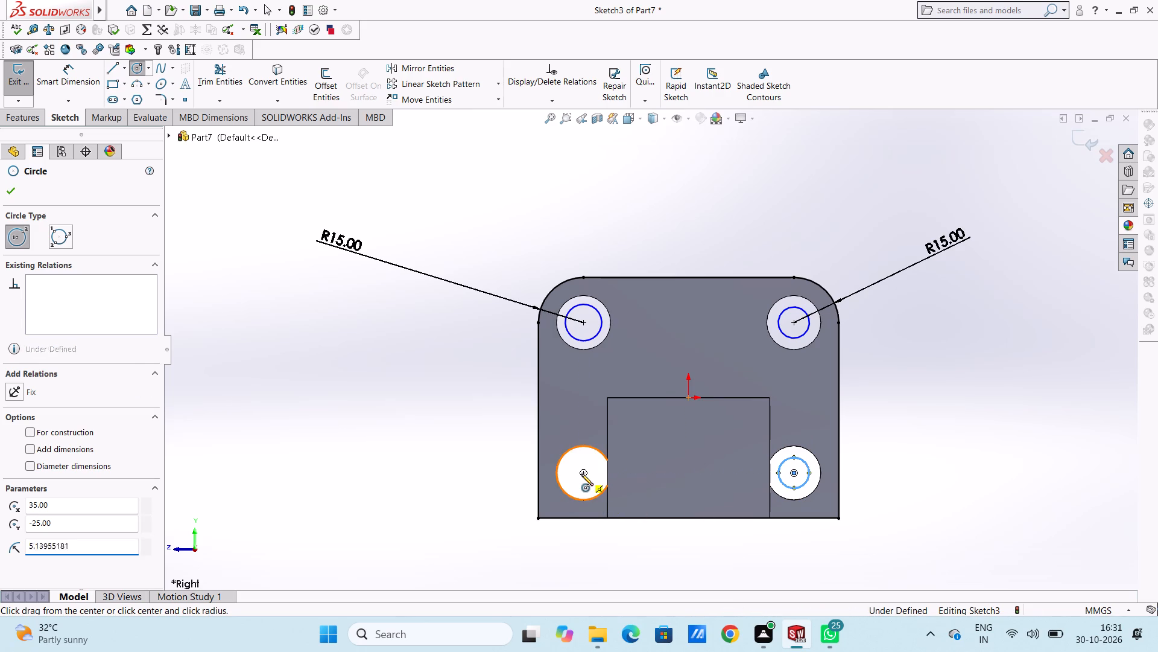
{"action": "left_click", "coordinate": [586, 495]}
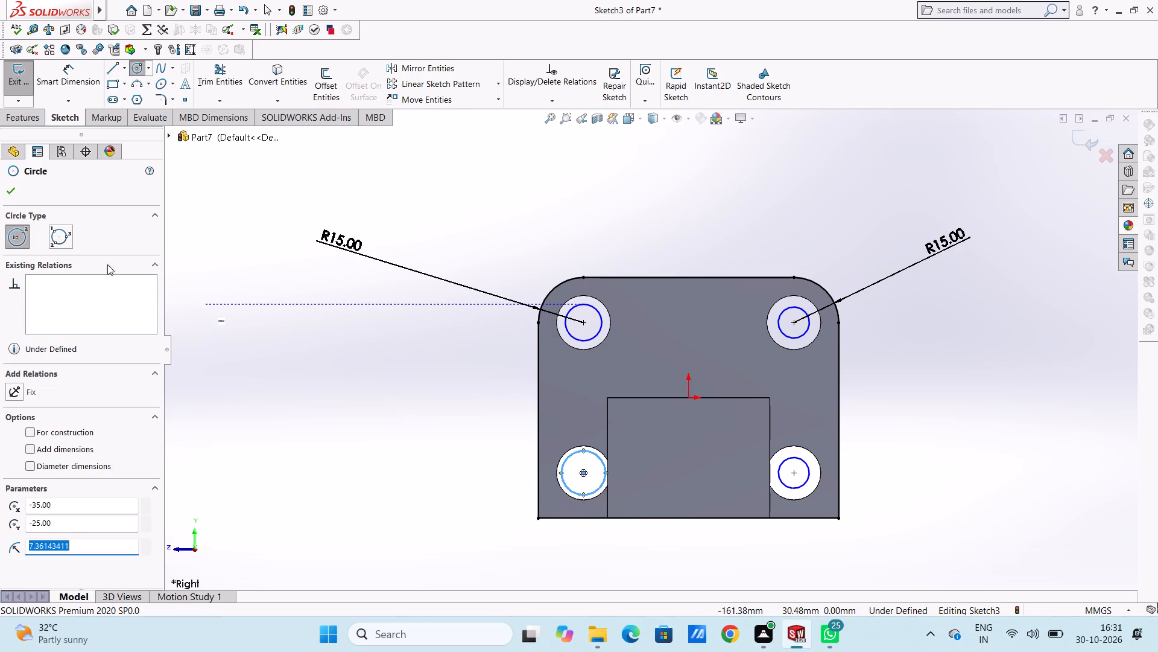
{"action": "left_click", "coordinate": [10, 188]}
{"action": "left_click", "coordinate": [332, 304]}
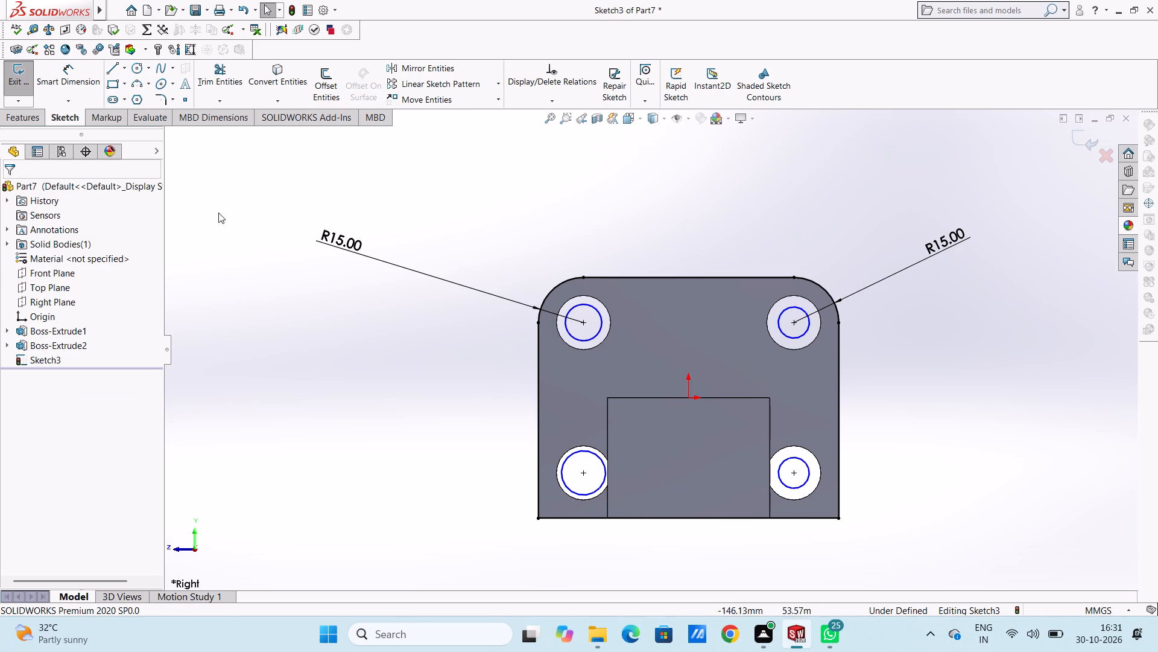
Dimension the sketched circles in the upper-left and lower-left holes, each with a diameter of 15 mm.
{"action": "left_click", "coordinate": [73, 75]}
{"action": "left_click", "coordinate": [590, 337]}
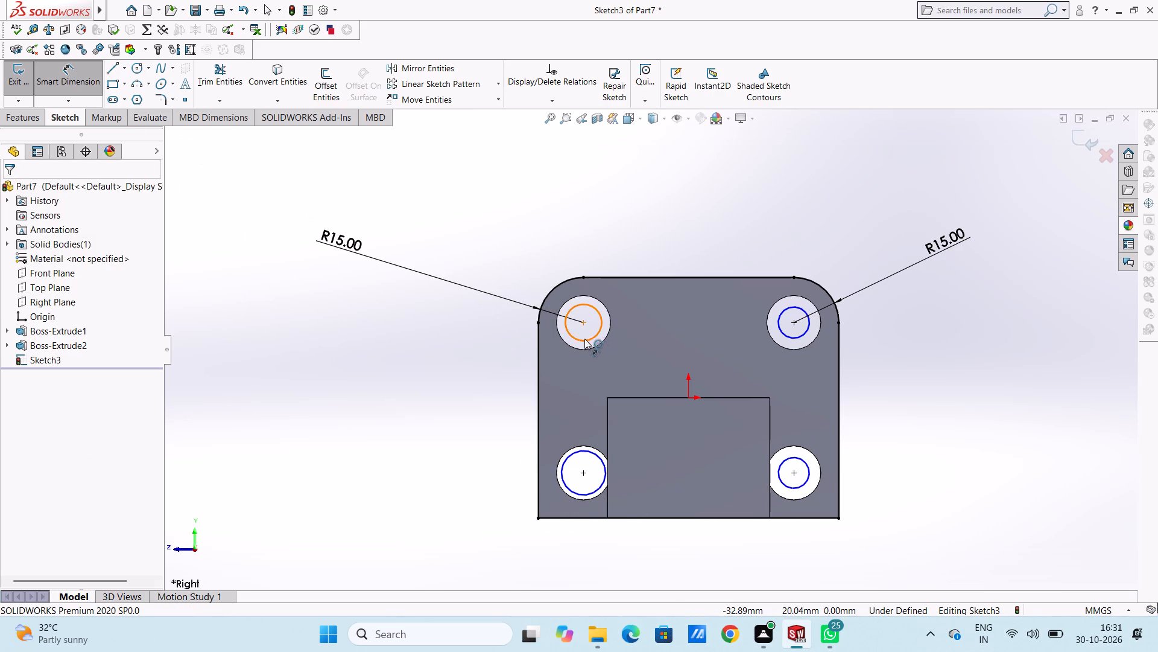
{"action": "left_click", "coordinate": [362, 385]}
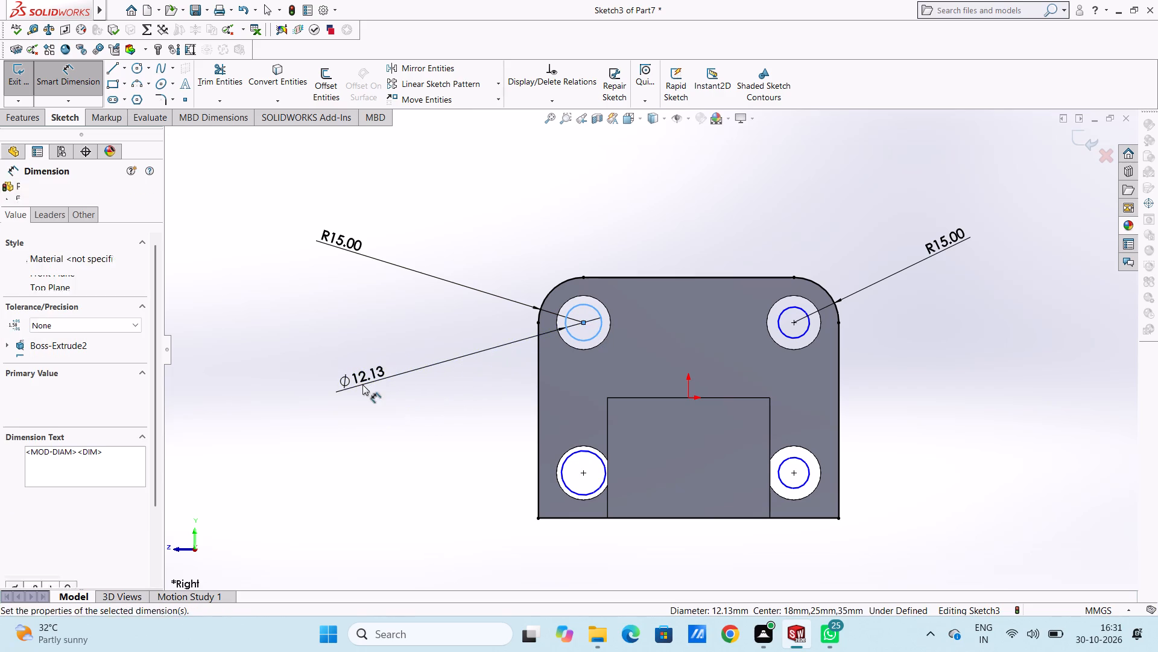
{"action": "type", "text": "15"}
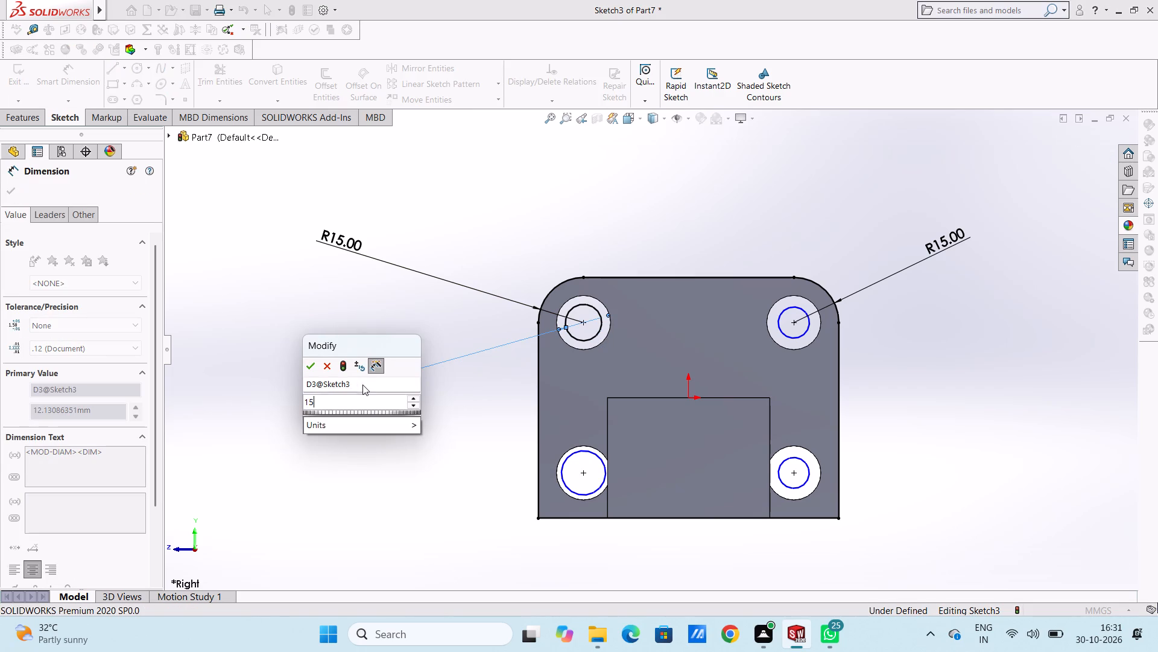
{"action": "key", "text": "Return"}
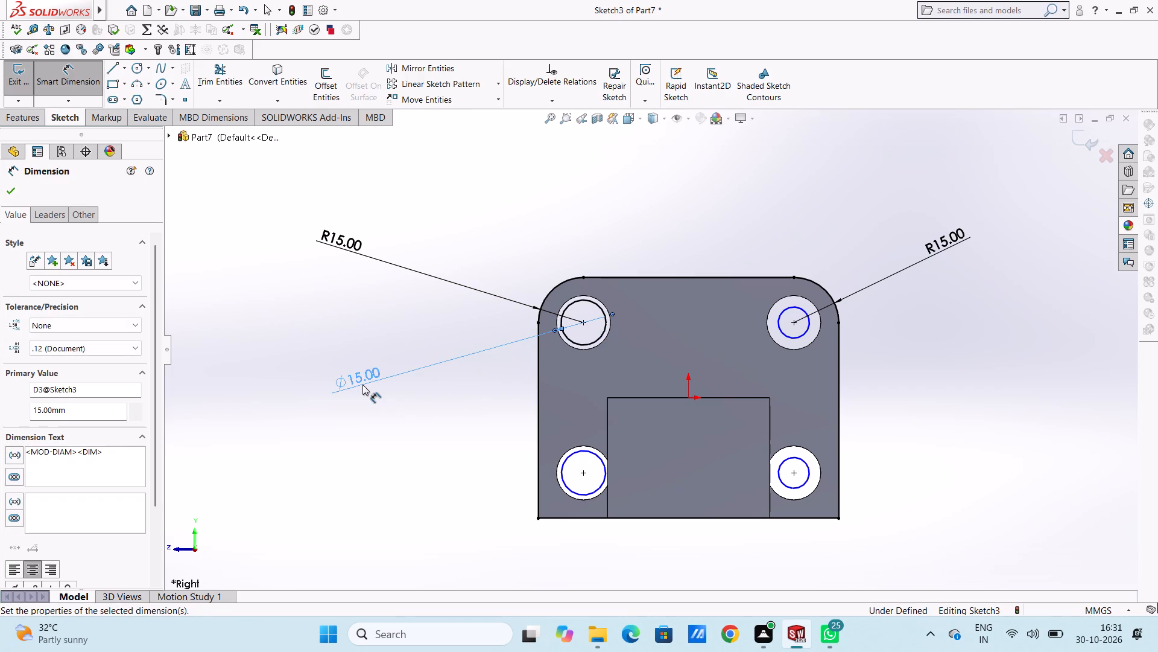
{"action": "left_click", "coordinate": [384, 319]}
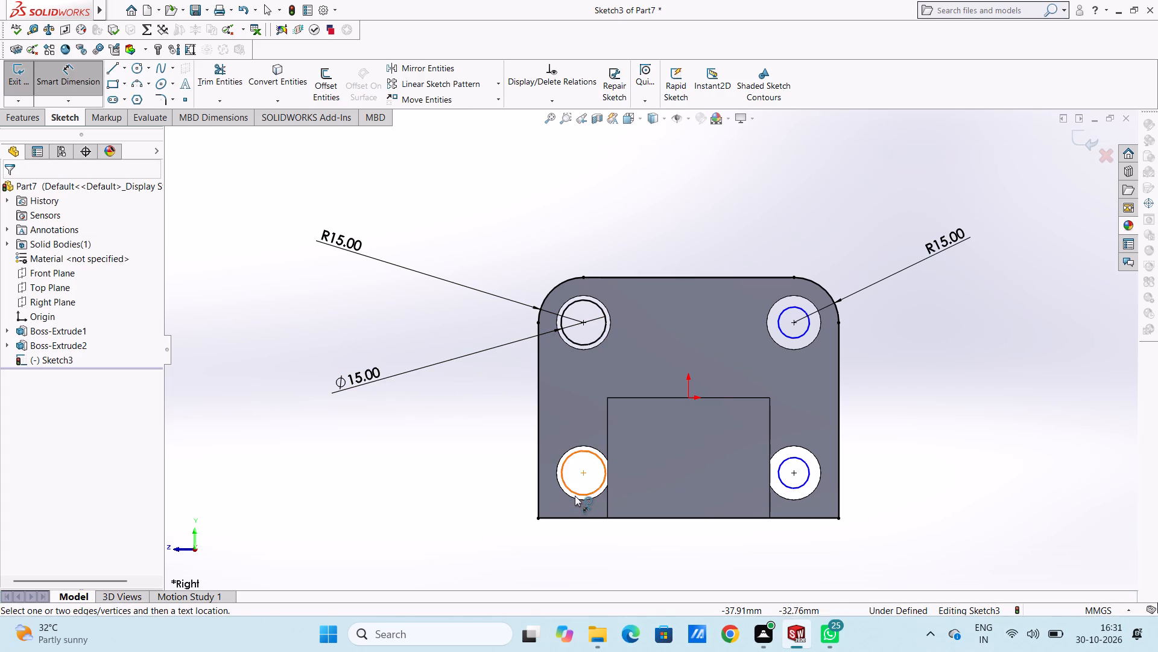
{"action": "left_click", "coordinate": [575, 495]}
{"action": "left_click", "coordinate": [346, 550]}
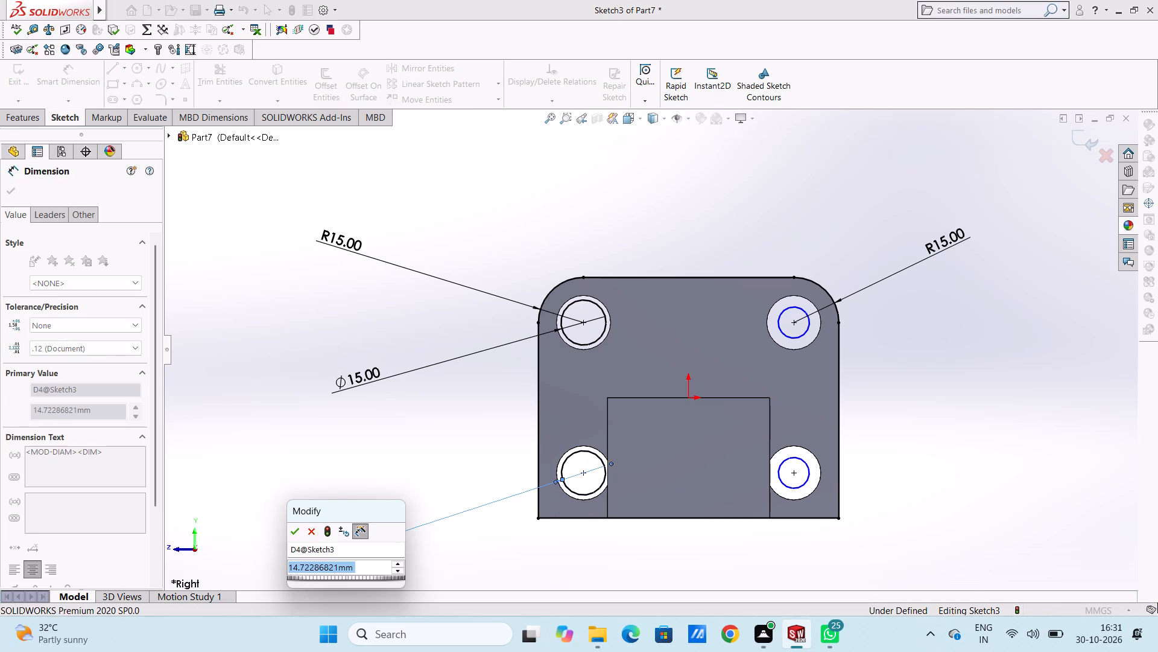
{"action": "type", "text": "15"}
{"action": "key", "text": "Return"}
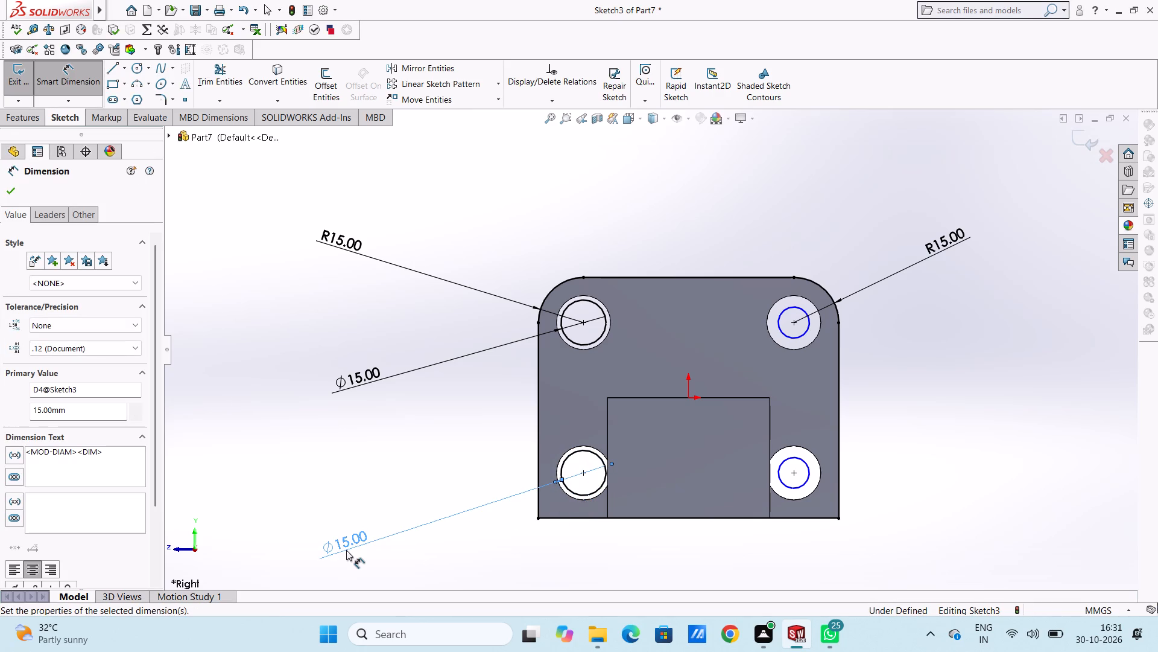
{"action": "left_click", "coordinate": [365, 471]}
Set the diameter dimensions of the lower-left and upper-left circles to 14 mm.
{"action": "double_click", "coordinate": [377, 539]}
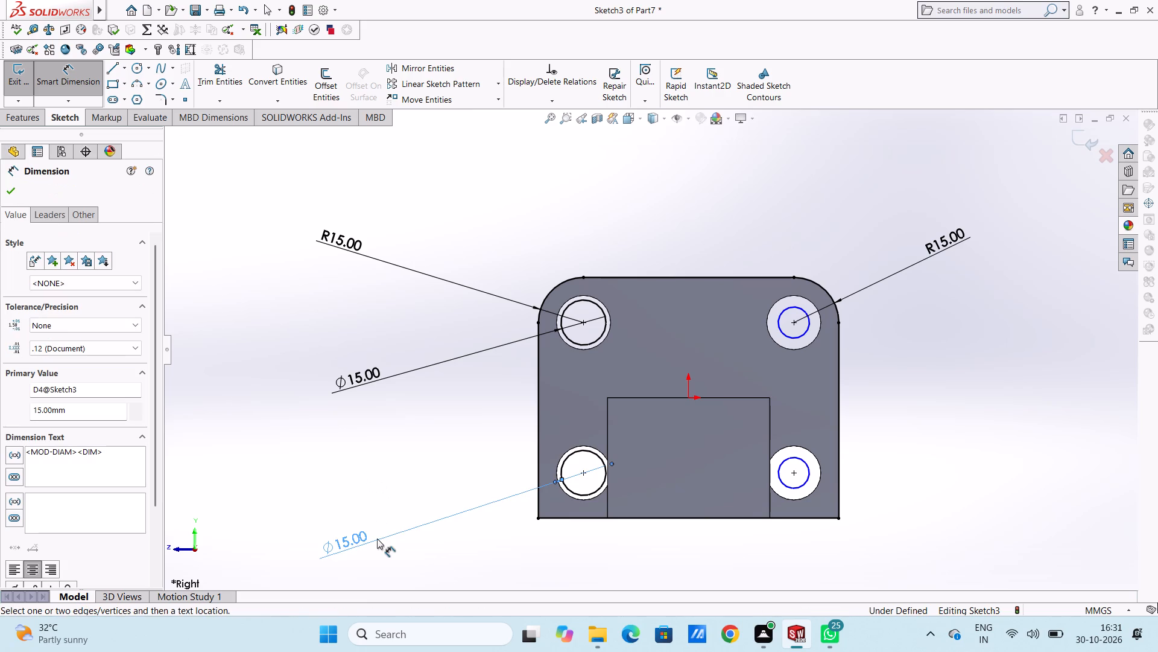
{"action": "left_click", "coordinate": [327, 497]}
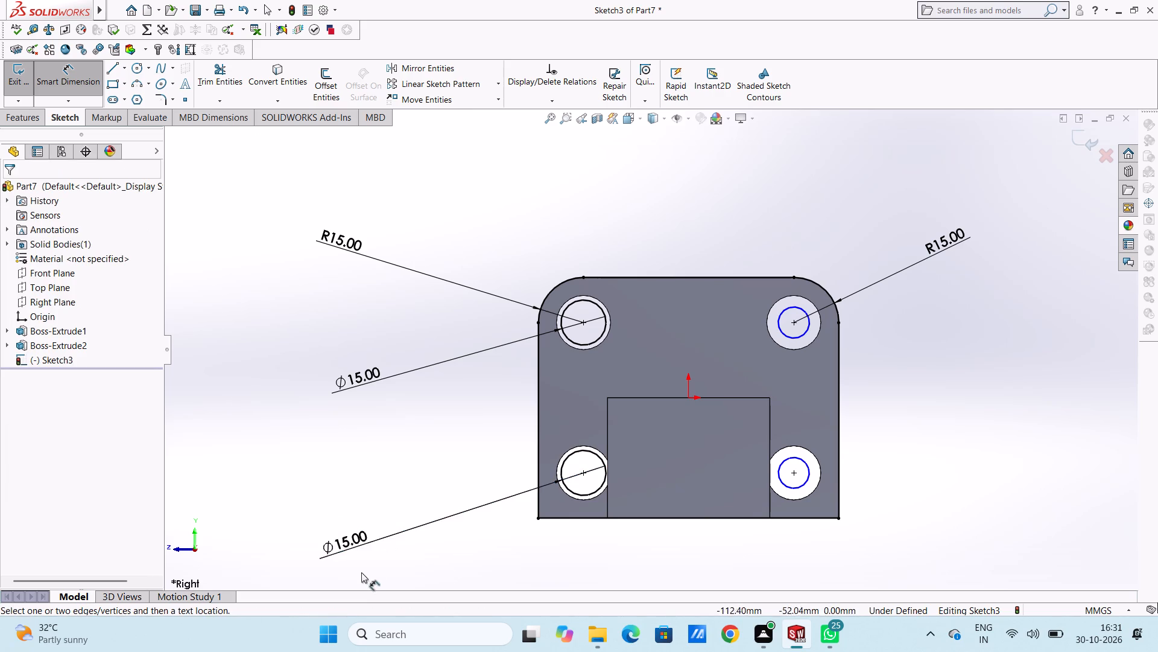
{"action": "double_click", "coordinate": [351, 537]}
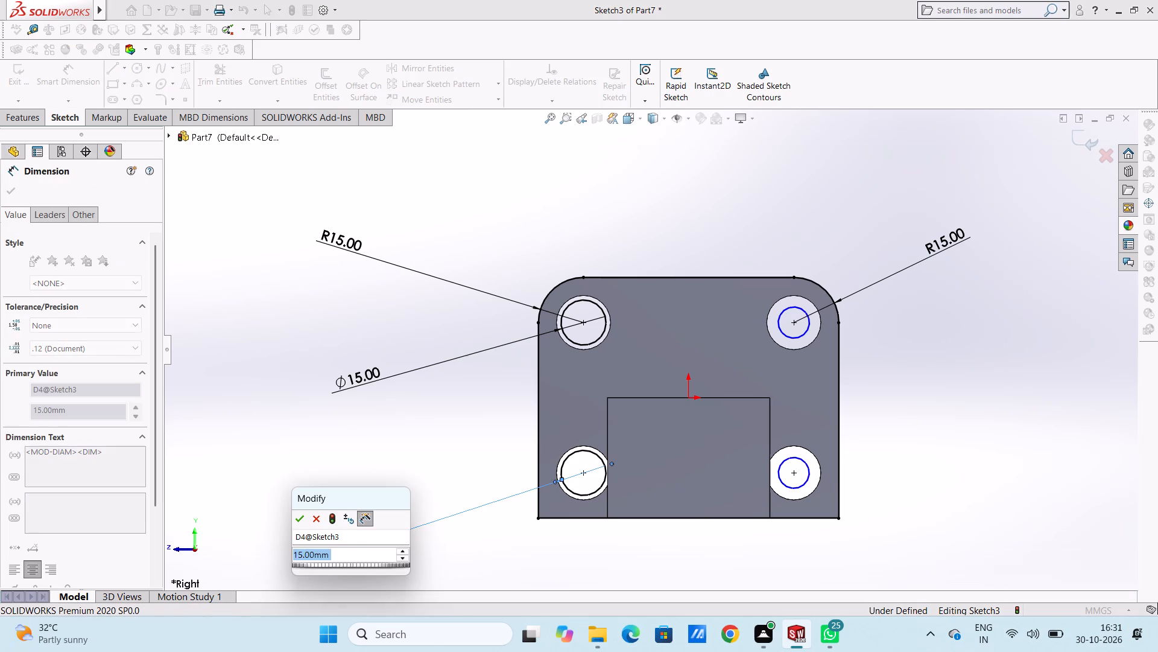
{"action": "type", "text": "14"}
{"action": "key", "text": "Return"}
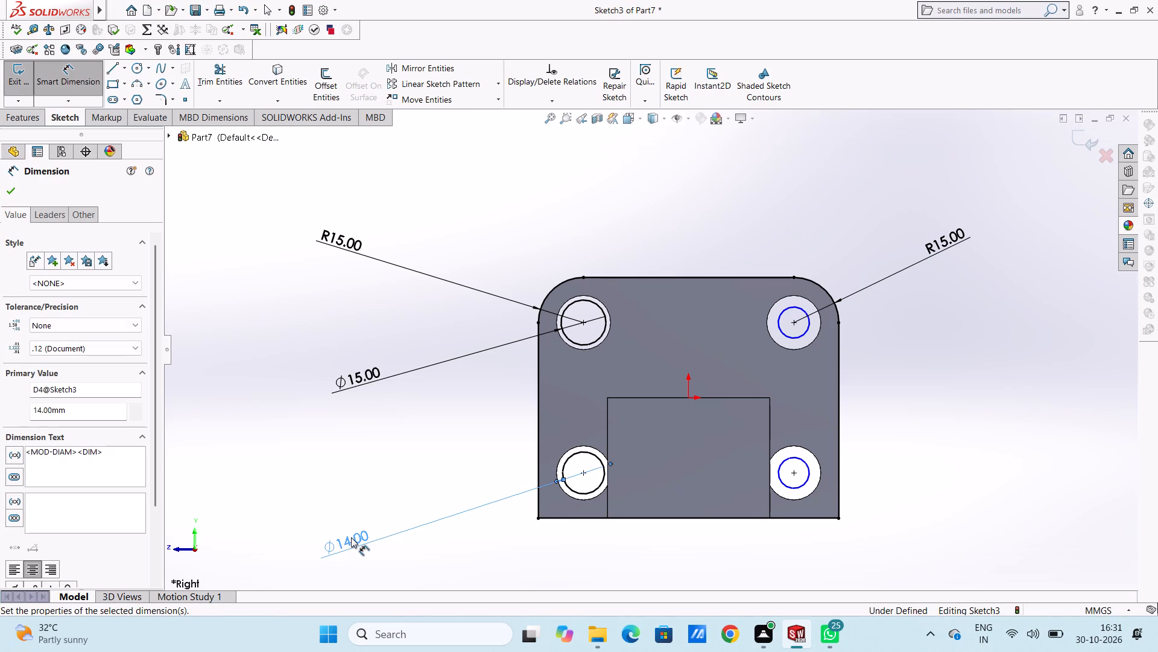
{"action": "left_click", "coordinate": [384, 470]}
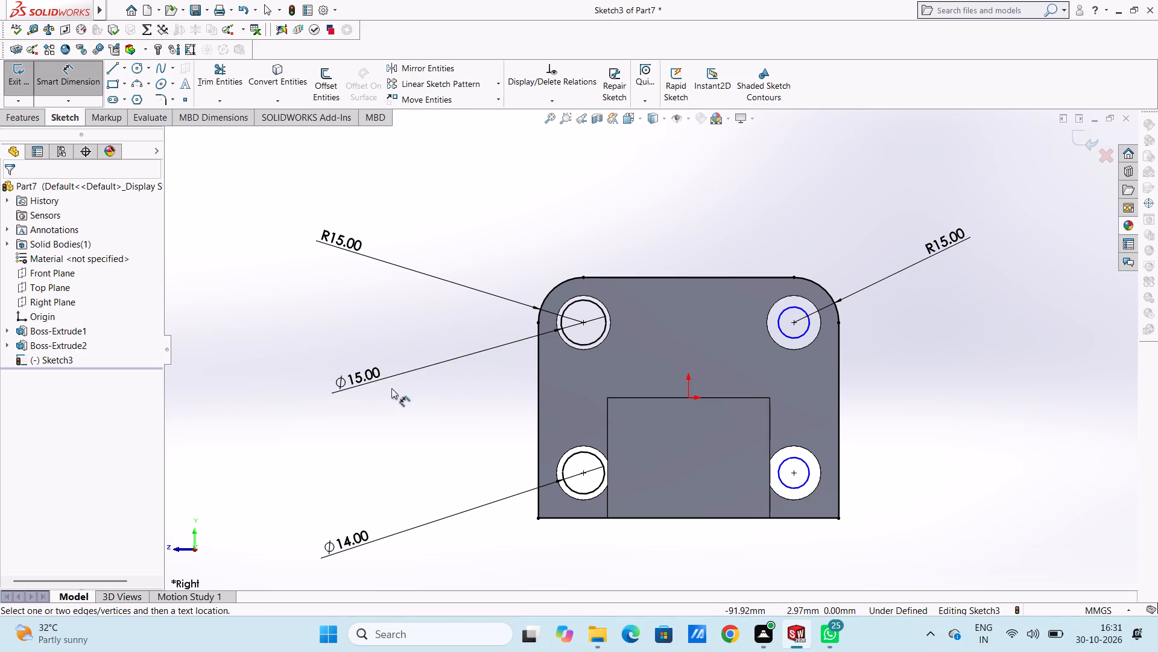
{"action": "double_click", "coordinate": [371, 380]}
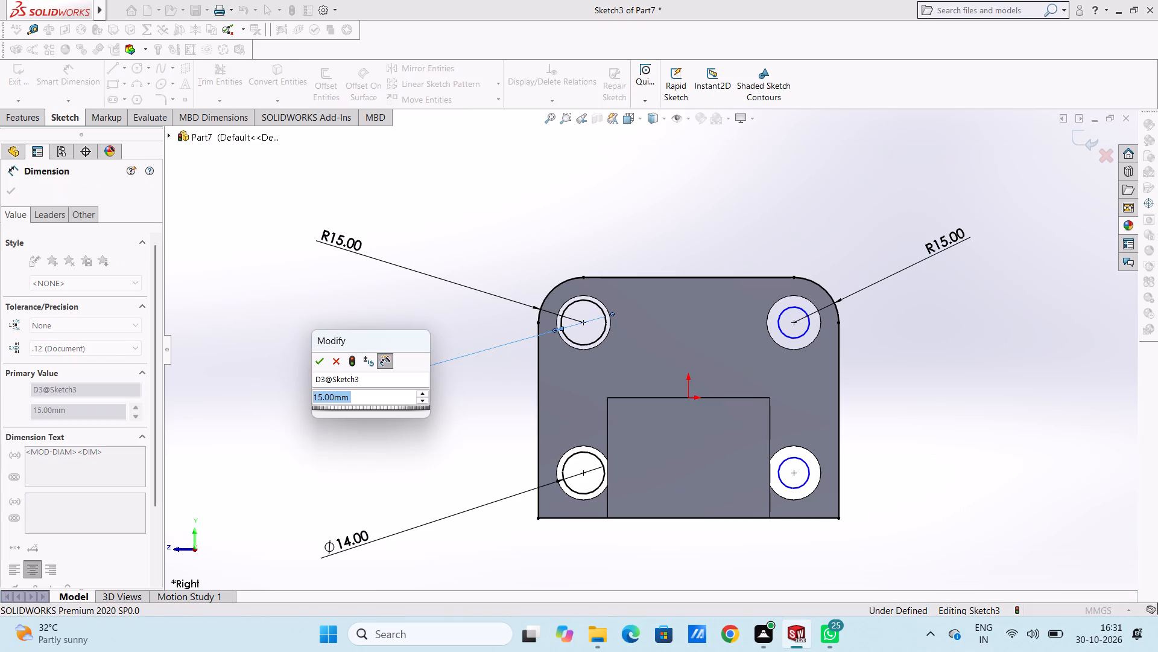
{"action": "type", "text": "14"}
{"action": "key", "text": "Return"}
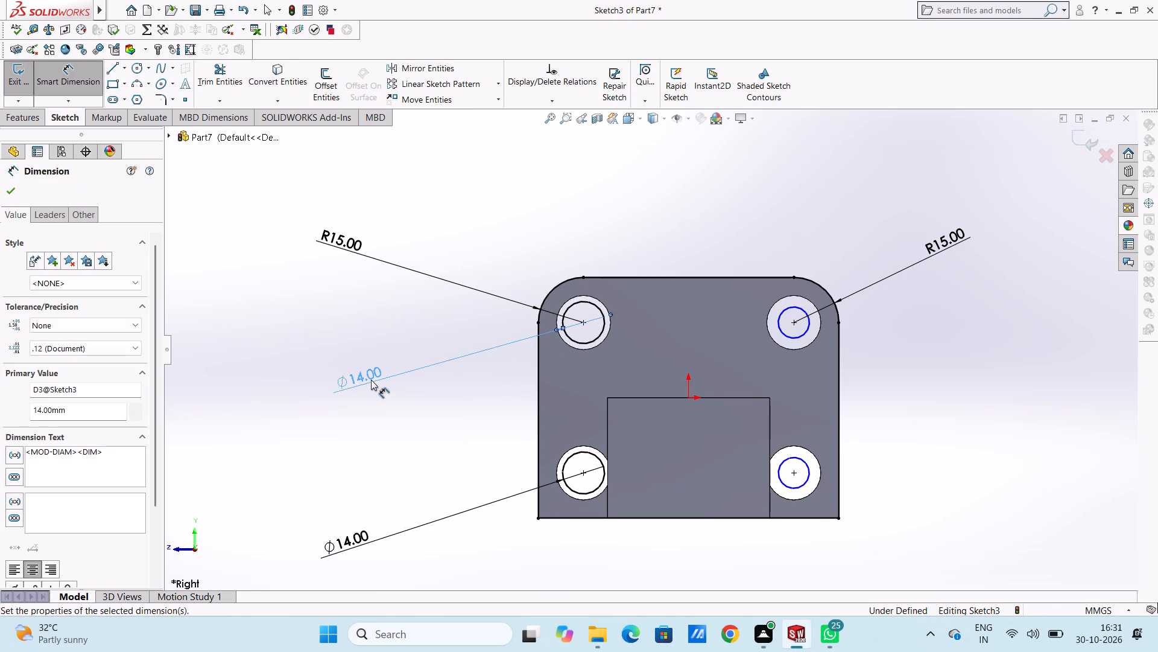
{"action": "left_click", "coordinate": [595, 225]}
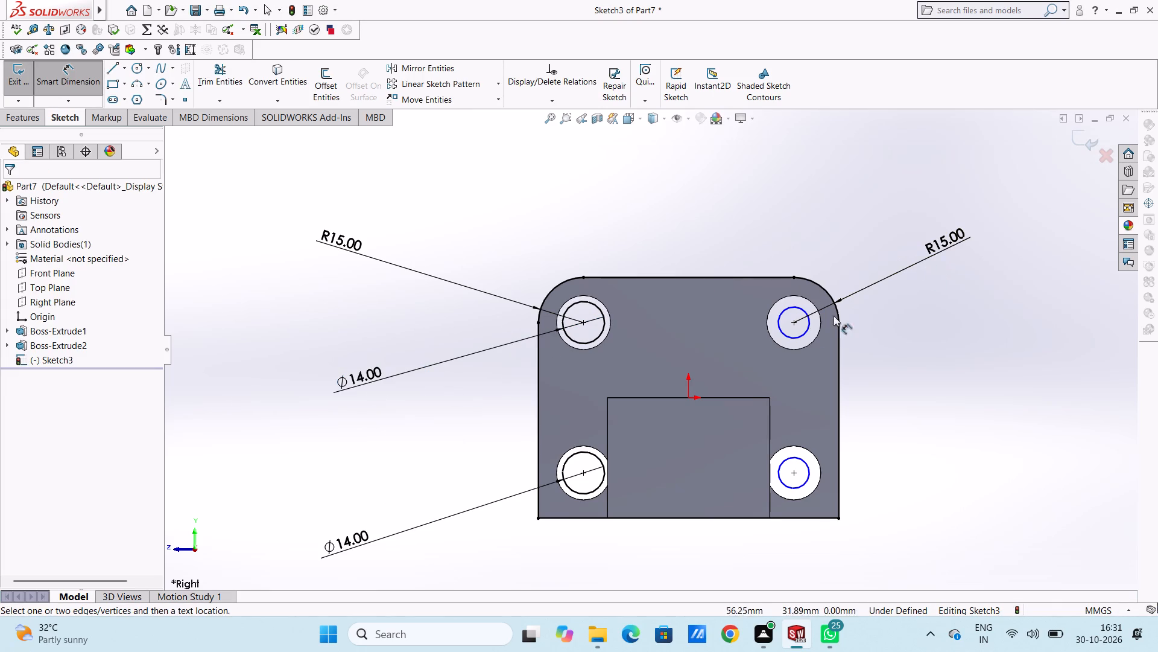
Dimension the sketched circles in the upper-right and lower-right holes, each with a diameter of 14 mm.
{"action": "left_click", "coordinate": [802, 337]}
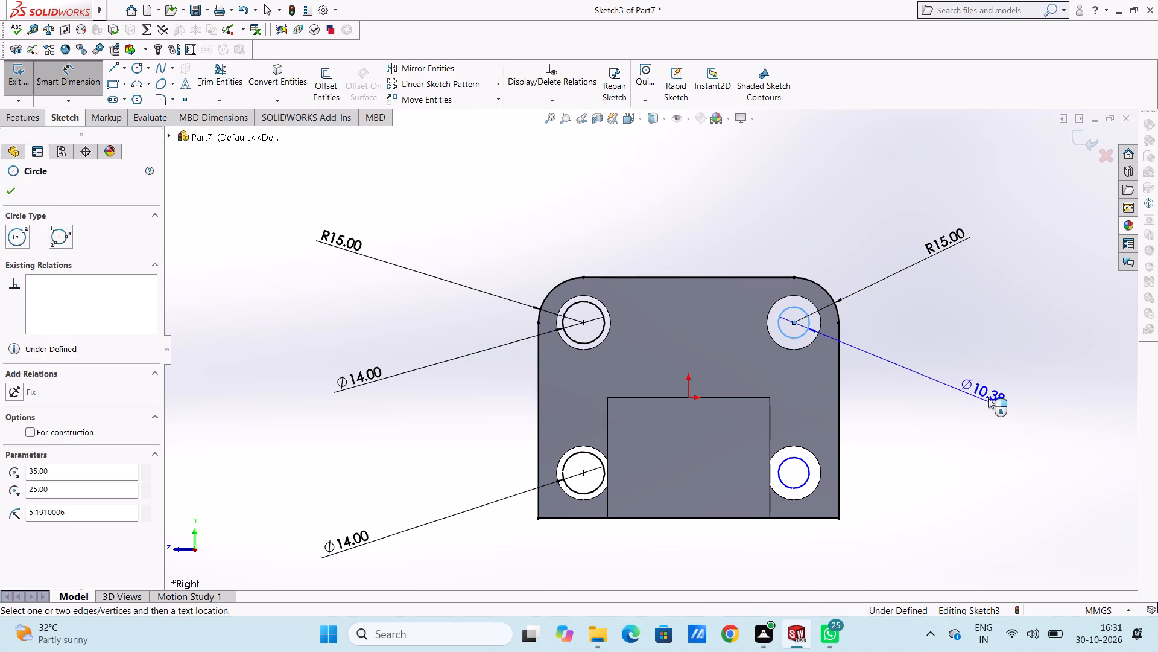
{"action": "left_click", "coordinate": [988, 398]}
{"action": "type", "text": "14"}
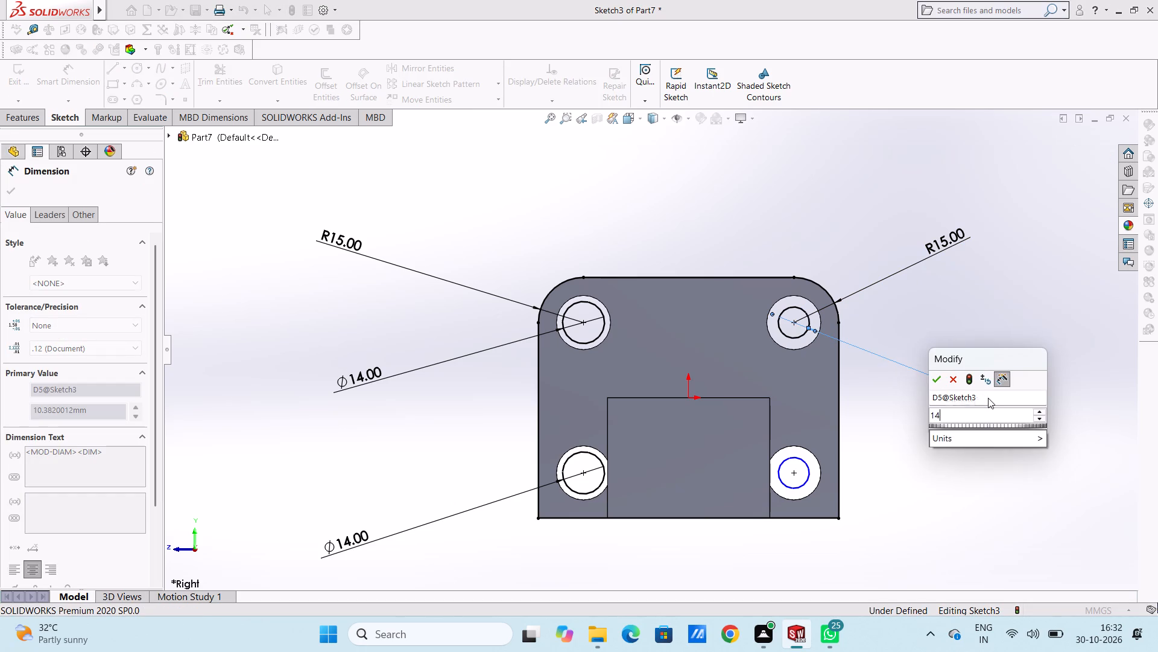
{"action": "key", "text": "Return"}
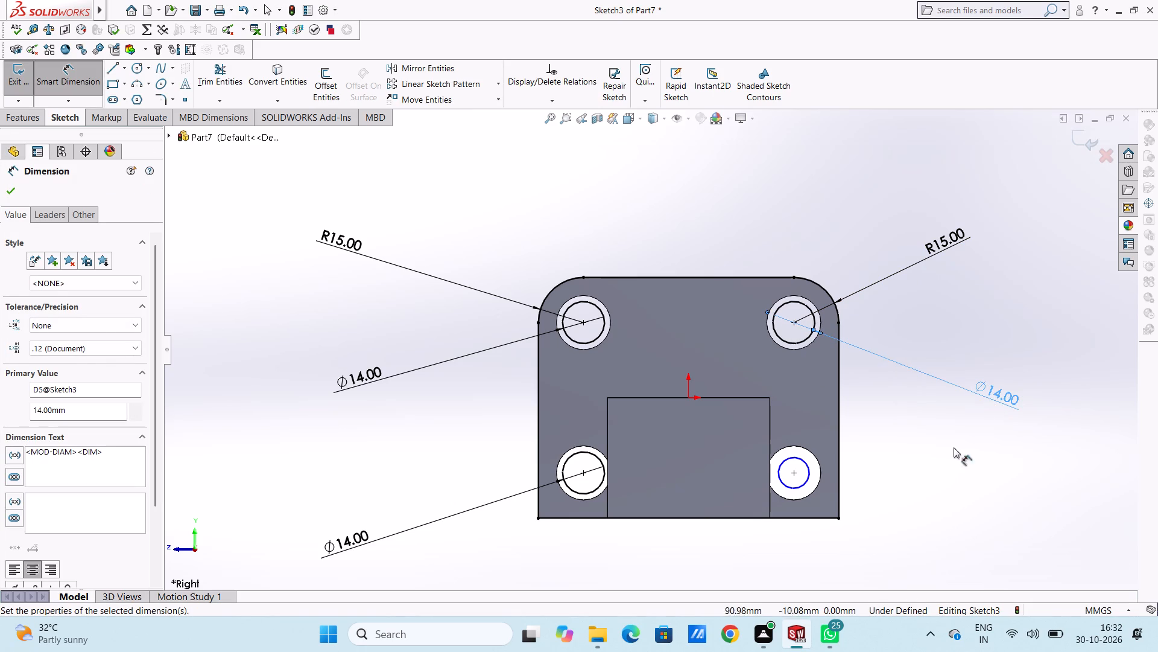
{"action": "left_click", "coordinate": [938, 496]}
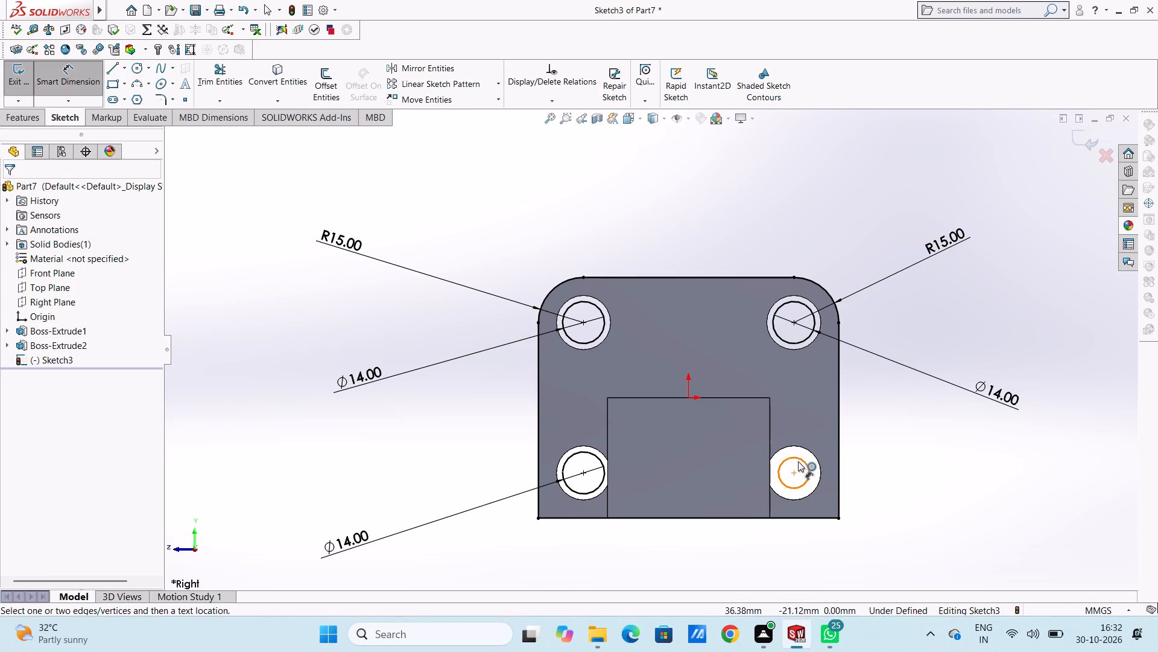
{"action": "left_click", "coordinate": [798, 461]}
{"action": "left_click", "coordinate": [995, 344]}
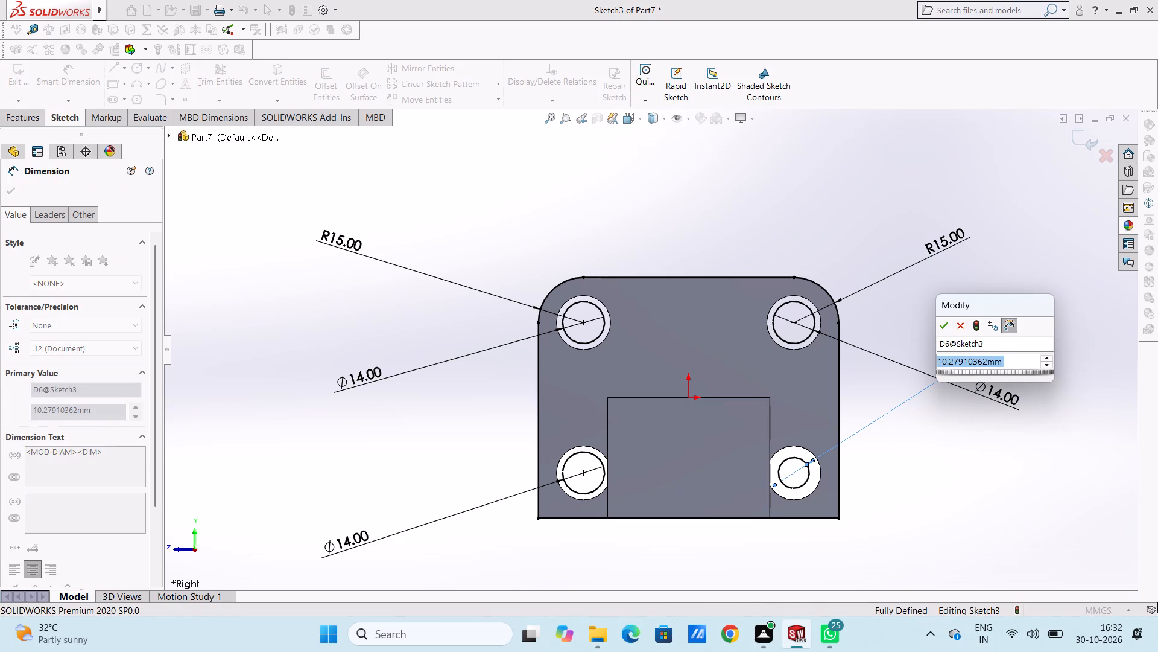
{"action": "type", "text": "14"}
{"action": "key", "text": "Return"}
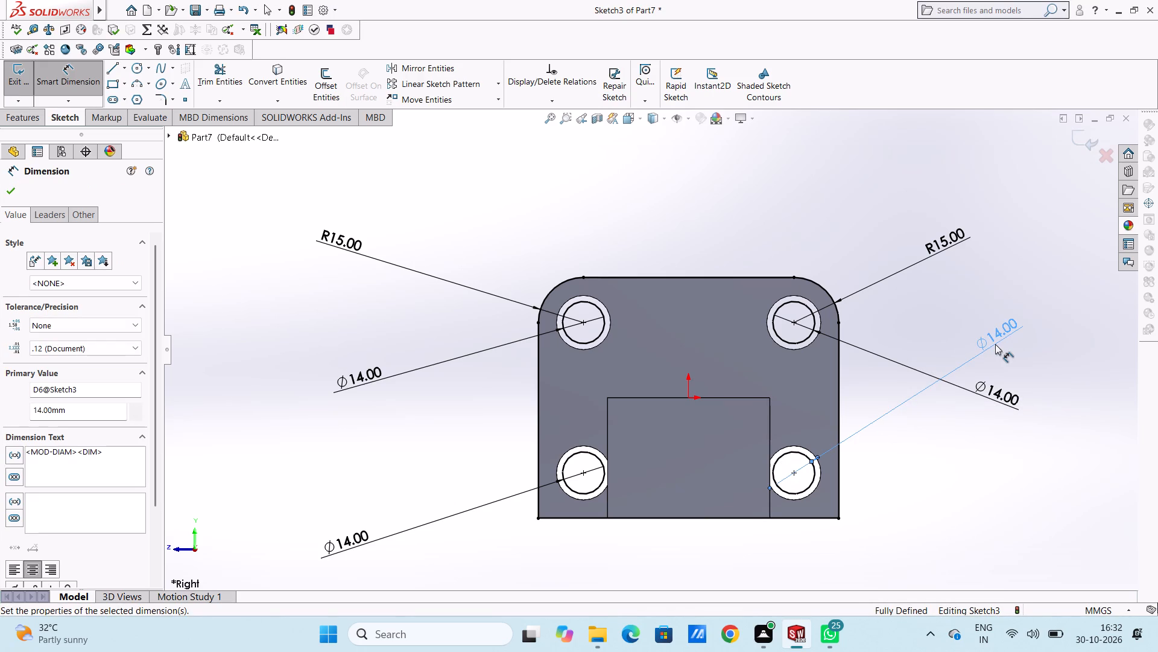
{"action": "left_click", "coordinate": [858, 339]}
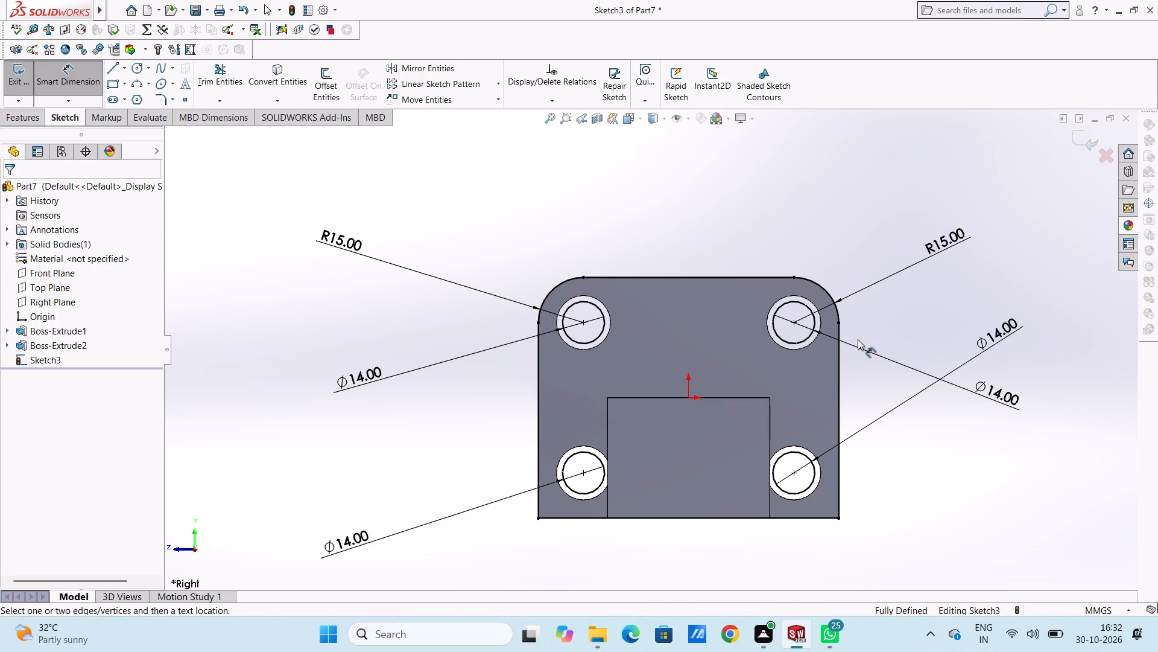
Extrude the rounded four-circle profile as a blind 18 mm boss, reversed back through the plate and merged with it.
{"action": "scroll", "coordinate": [767, 344], "scroll_direction": "up", "scroll_amount": 3}
{"action": "middle_click_drag", "start_coordinate": [729, 398], "coordinate": [733, 428]}
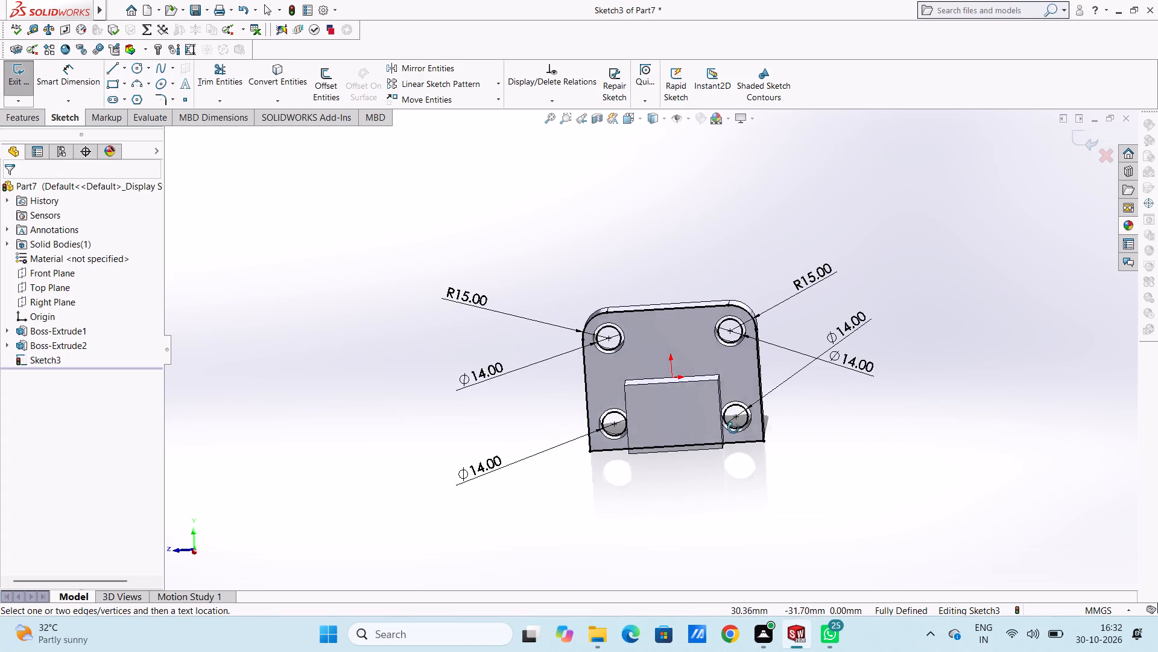
{"action": "middle_click_drag", "start_coordinate": [733, 428], "coordinate": [755, 395]}
{"action": "scroll", "coordinate": [728, 372], "scroll_direction": "down", "scroll_amount": 5}
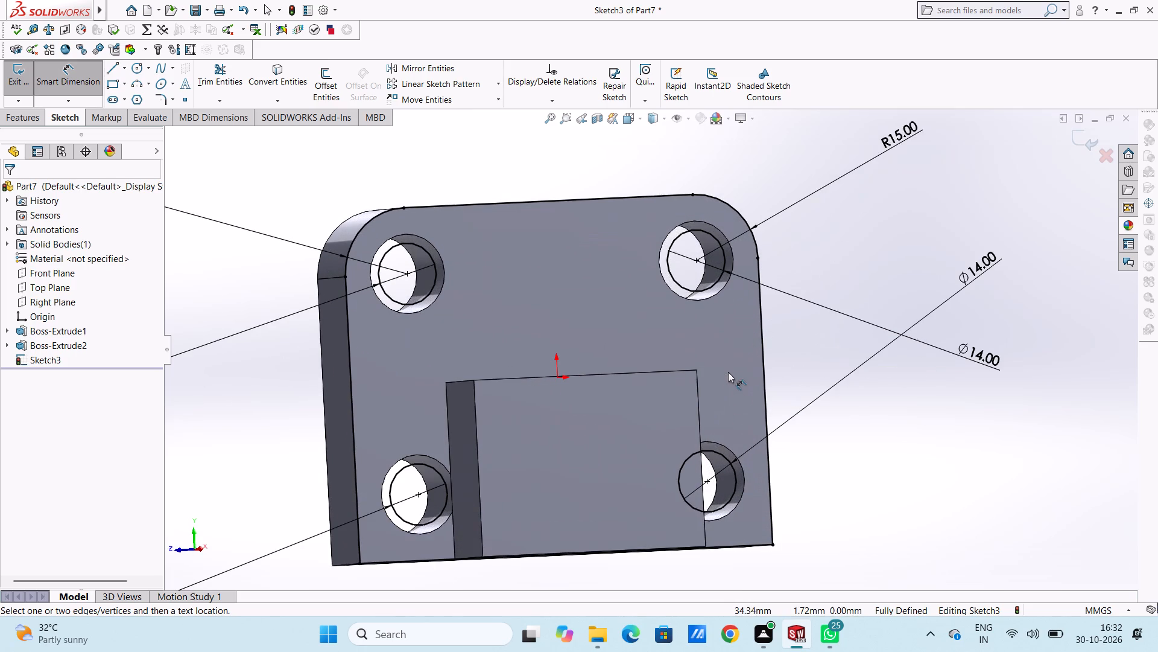
{"action": "left_click", "coordinate": [56, 72]}
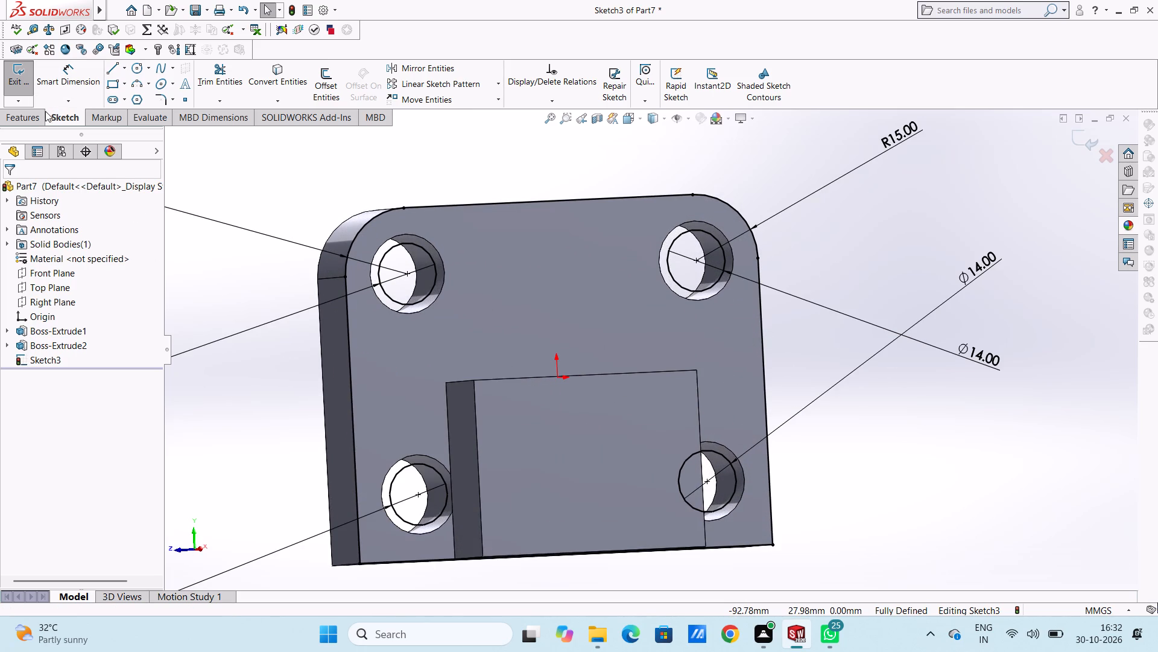
{"action": "left_click", "coordinate": [30, 119]}
{"action": "left_click_drag", "start_coordinate": [24, 77], "coordinate": [29, 81]}
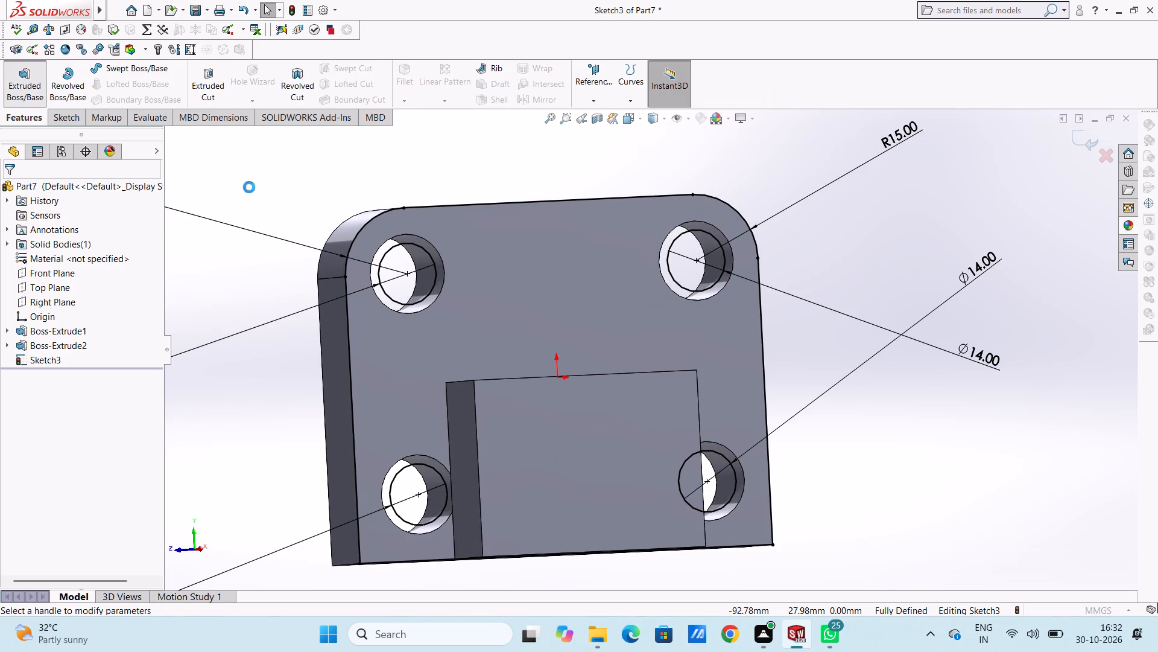
{"action": "left_click", "coordinate": [519, 254]}
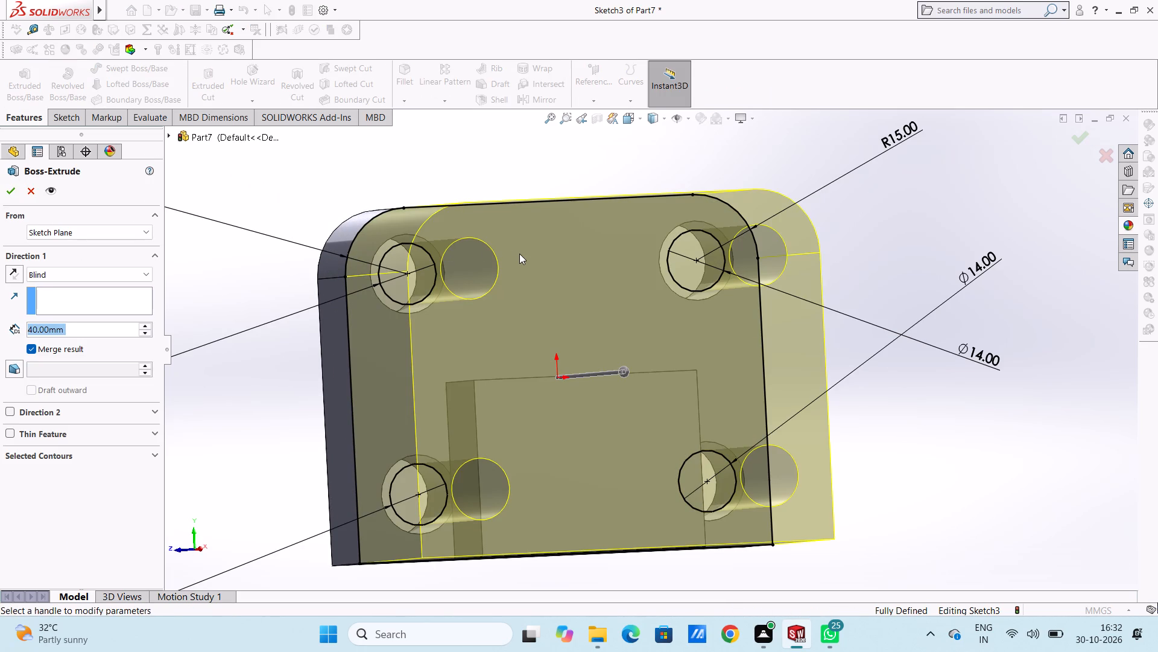
{"action": "scroll", "coordinate": [542, 254], "scroll_direction": "up", "scroll_amount": 3}
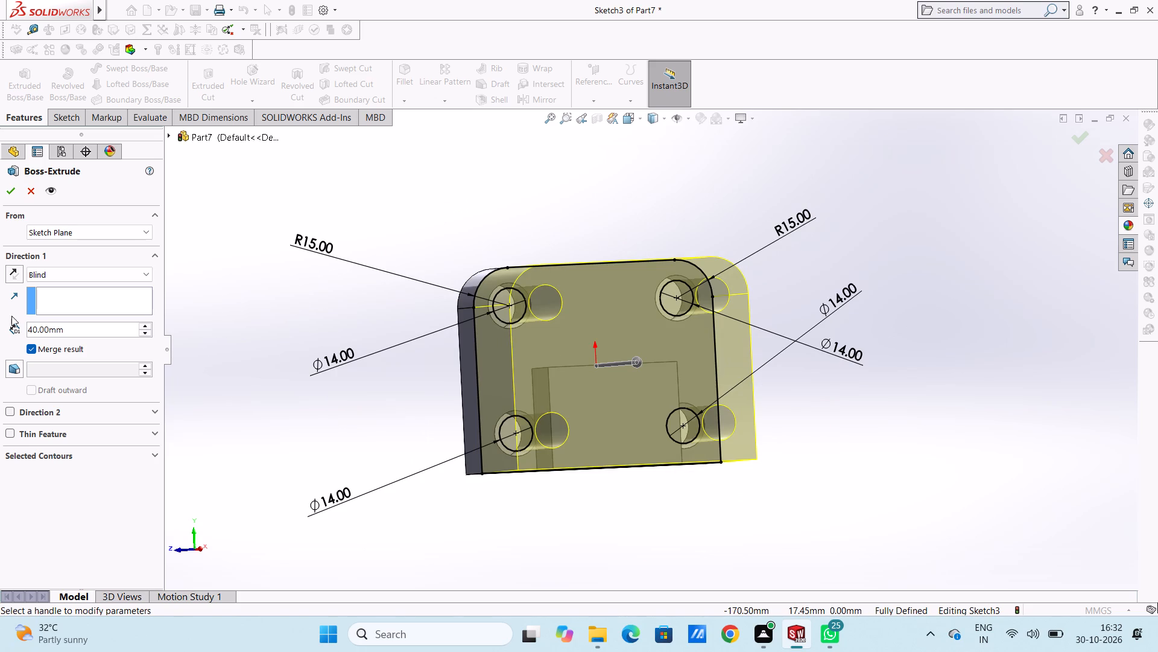
{"action": "left_click", "coordinate": [19, 273]}
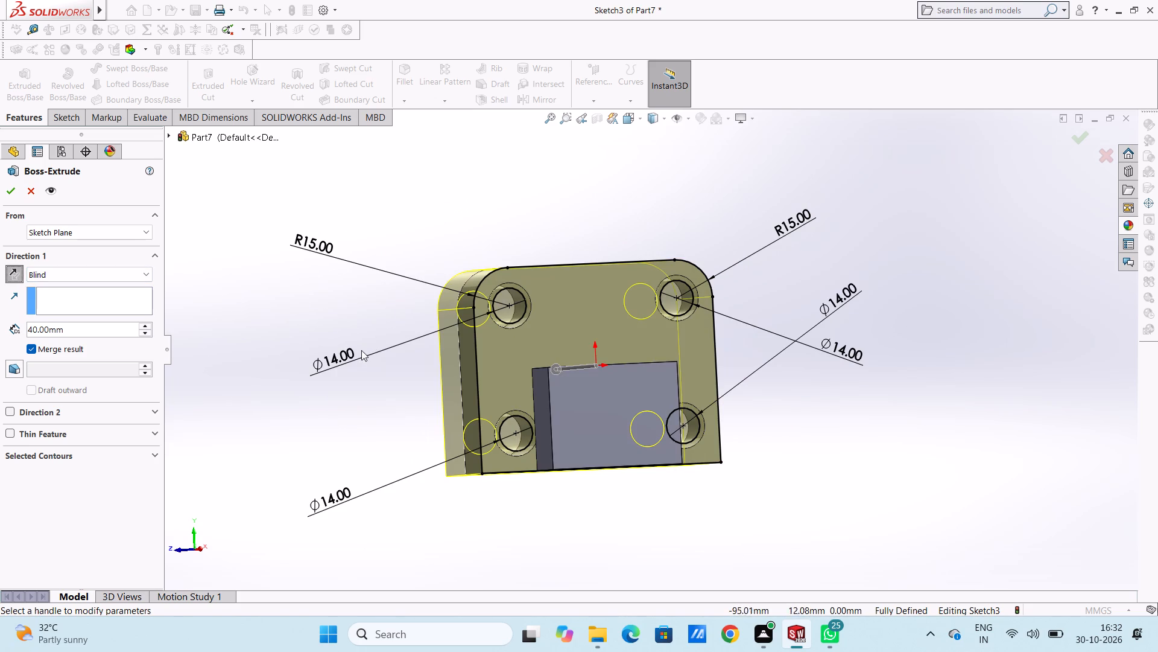
{"action": "double_click", "coordinate": [84, 325]}
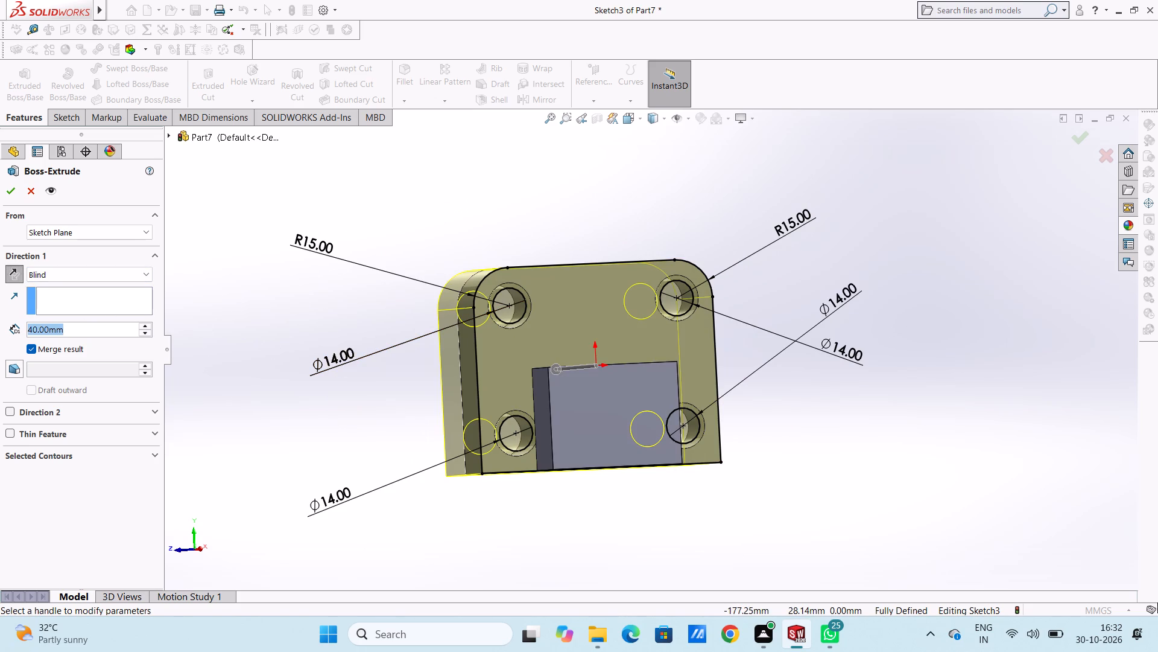
{"action": "type", "text": "18"}
{"action": "key", "text": "Return"}
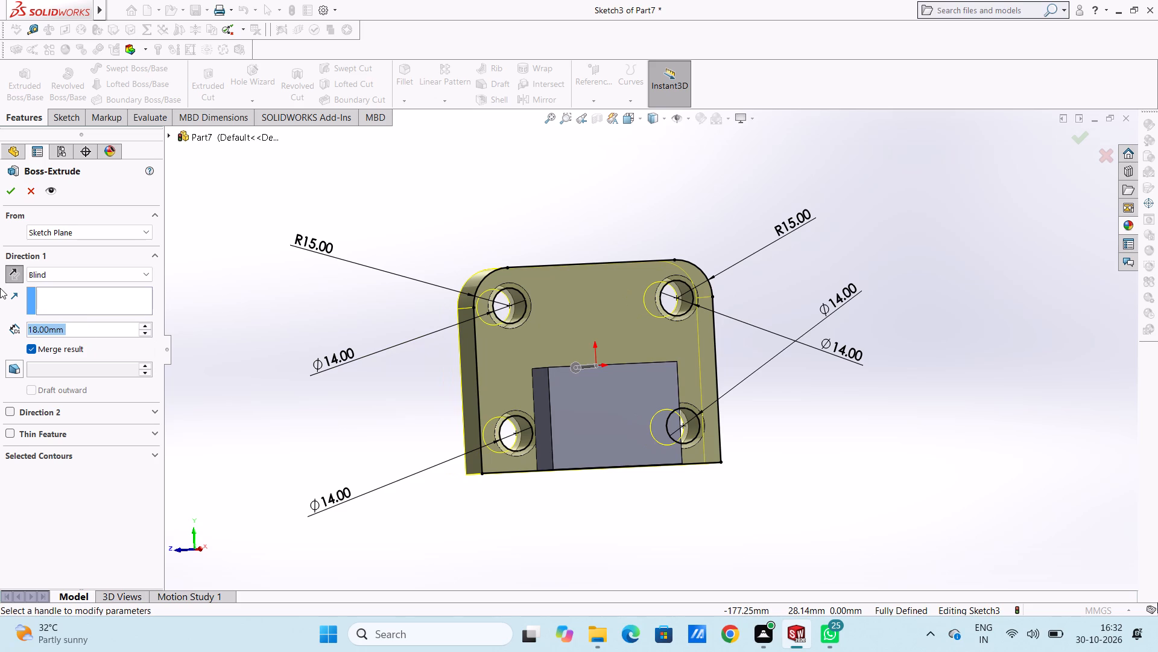
{"action": "left_click", "coordinate": [8, 196]}
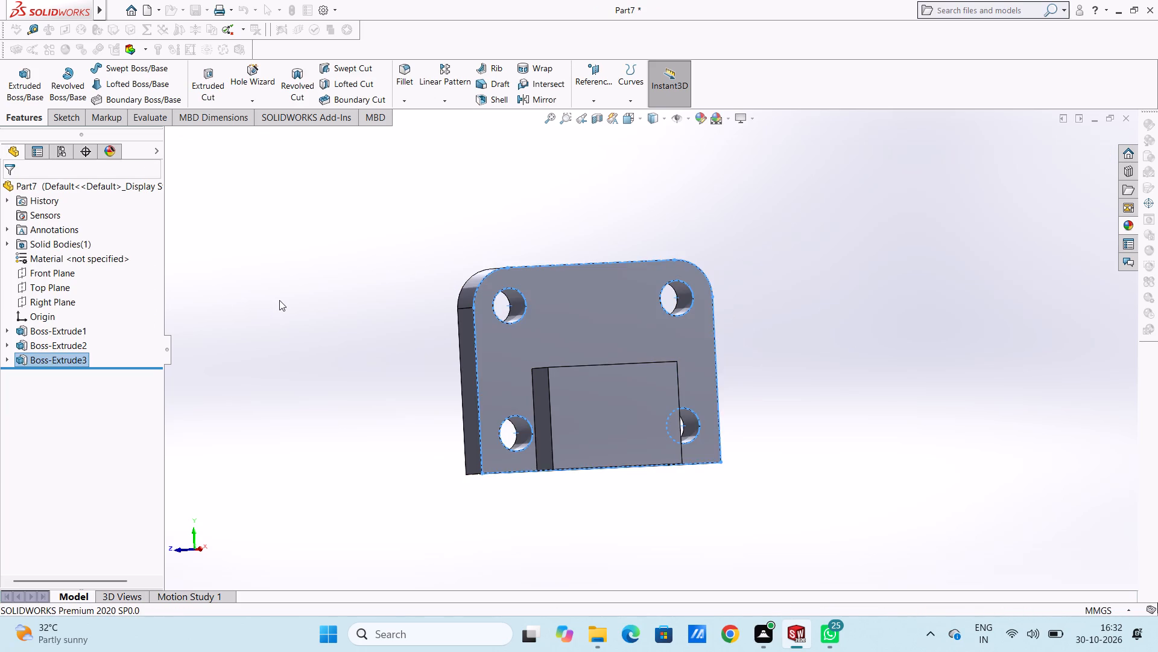
{"action": "left_click", "coordinate": [279, 300]}
Start a new sketch on the Front Plane.
{"action": "middle_click_drag", "start_coordinate": [266, 321], "coordinate": [258, 357]}
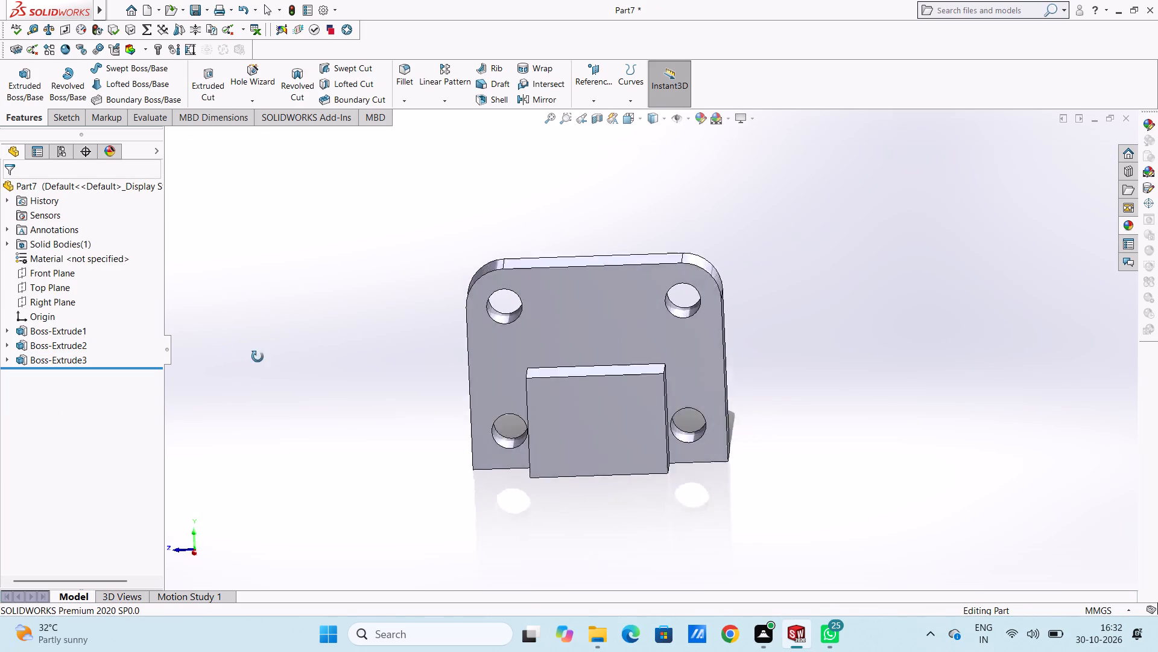
{"action": "middle_click_drag", "start_coordinate": [258, 357], "coordinate": [241, 390]}
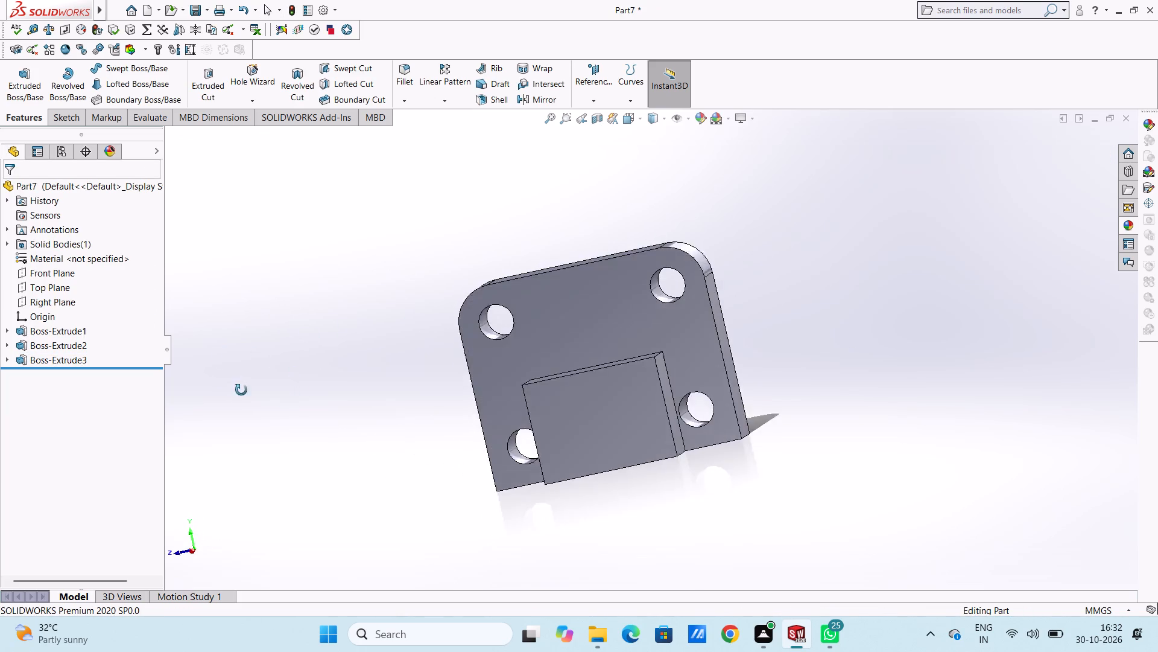
{"action": "middle_click_drag", "start_coordinate": [241, 390], "coordinate": [304, 344]}
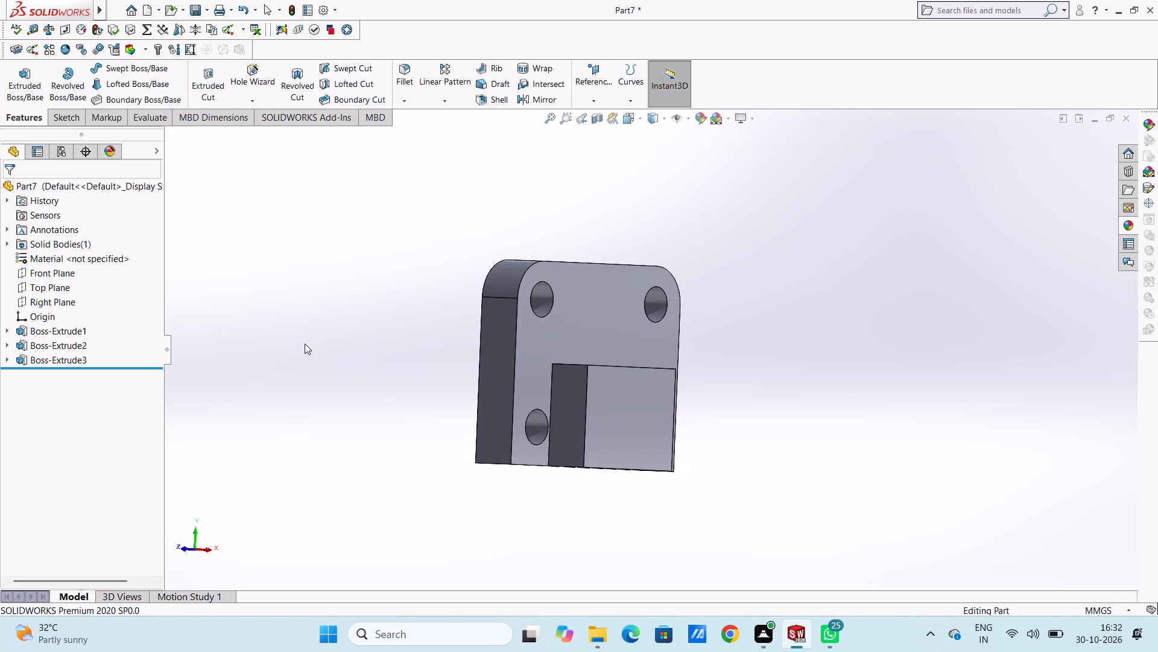
{"action": "middle_click_drag", "start_coordinate": [311, 339], "coordinate": [379, 459]}
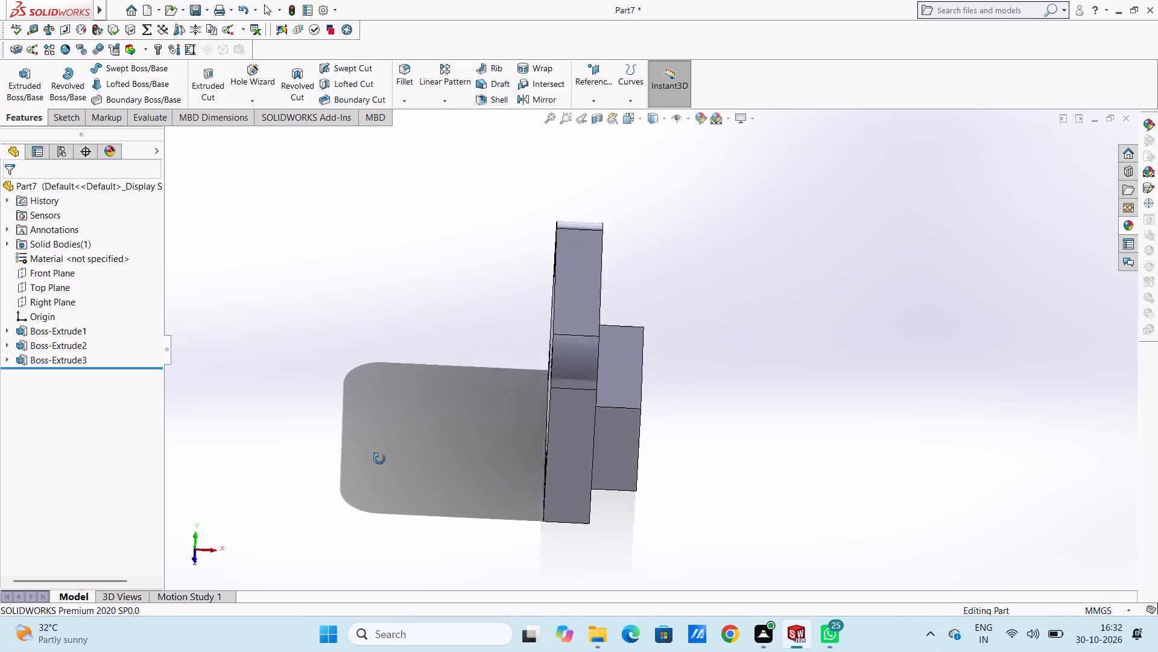
{"action": "middle_click_drag", "start_coordinate": [379, 459], "coordinate": [350, 462]}
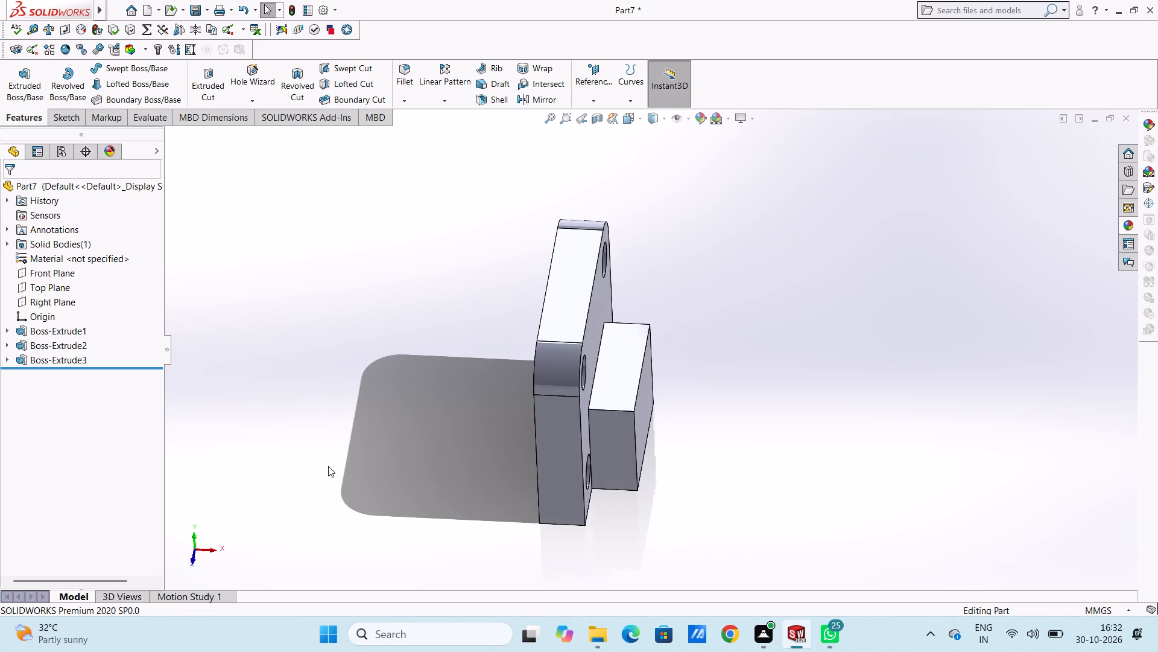
{"action": "left_click", "coordinate": [59, 271]}
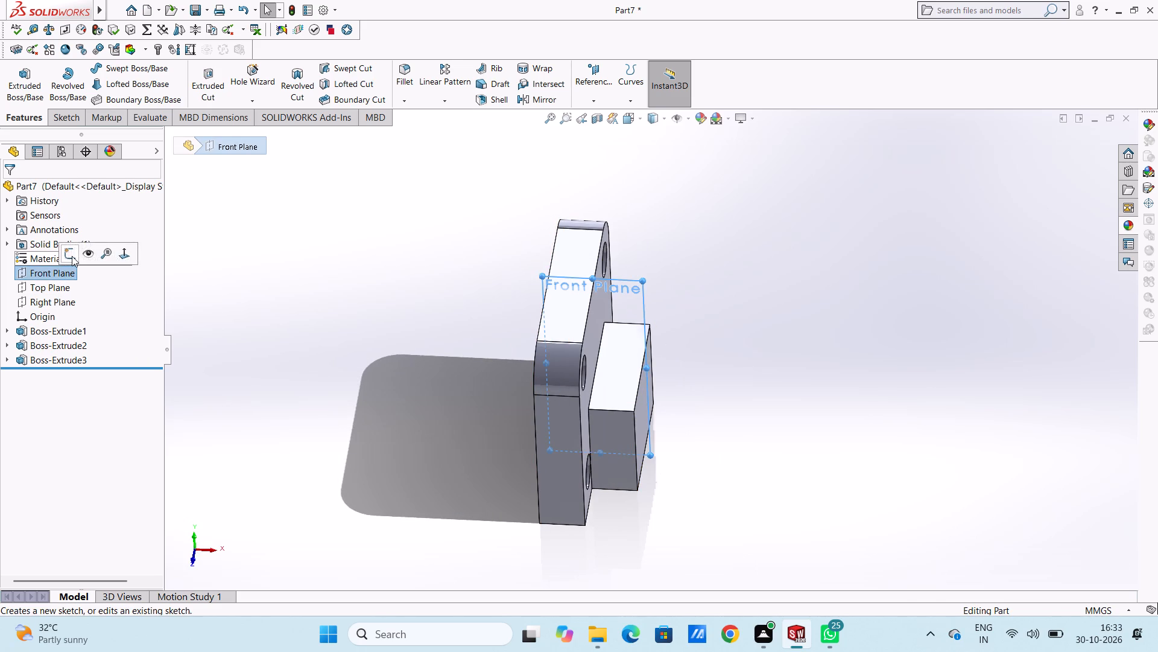
{"action": "left_click", "coordinate": [72, 256]}
{"action": "left_click", "coordinate": [273, 292]}
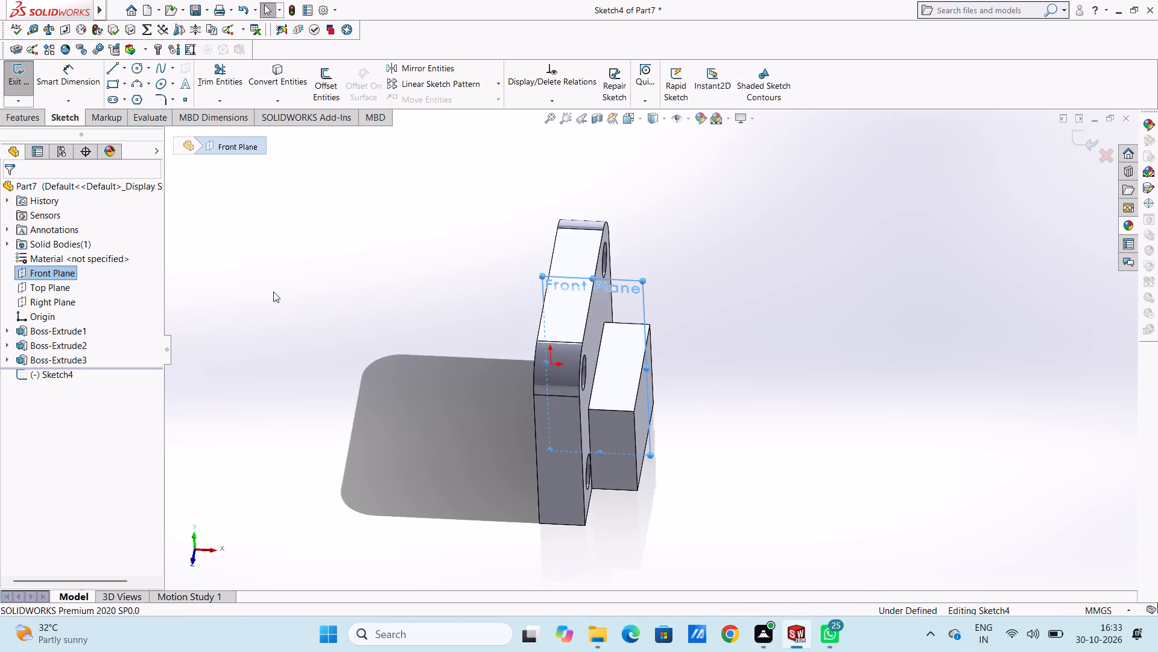
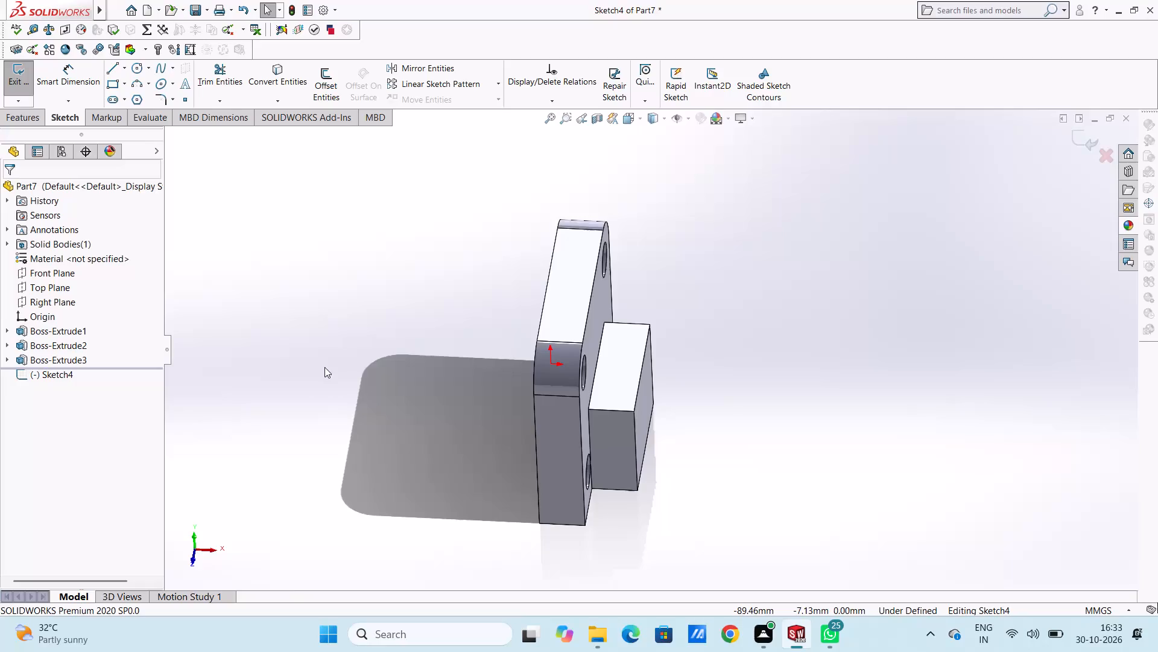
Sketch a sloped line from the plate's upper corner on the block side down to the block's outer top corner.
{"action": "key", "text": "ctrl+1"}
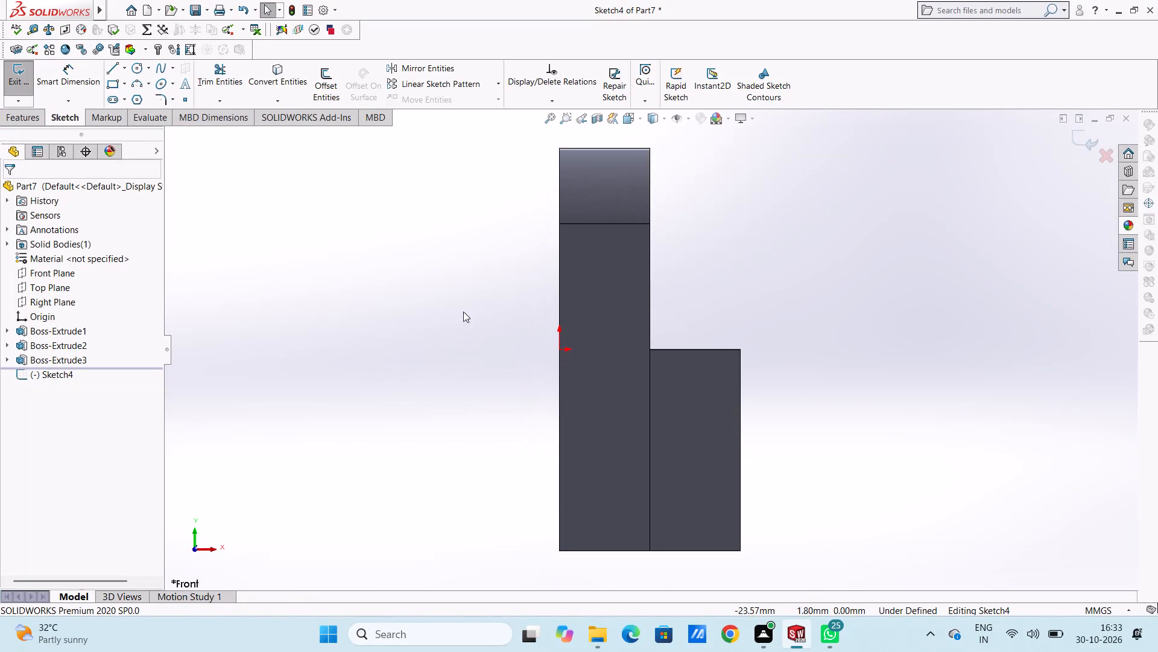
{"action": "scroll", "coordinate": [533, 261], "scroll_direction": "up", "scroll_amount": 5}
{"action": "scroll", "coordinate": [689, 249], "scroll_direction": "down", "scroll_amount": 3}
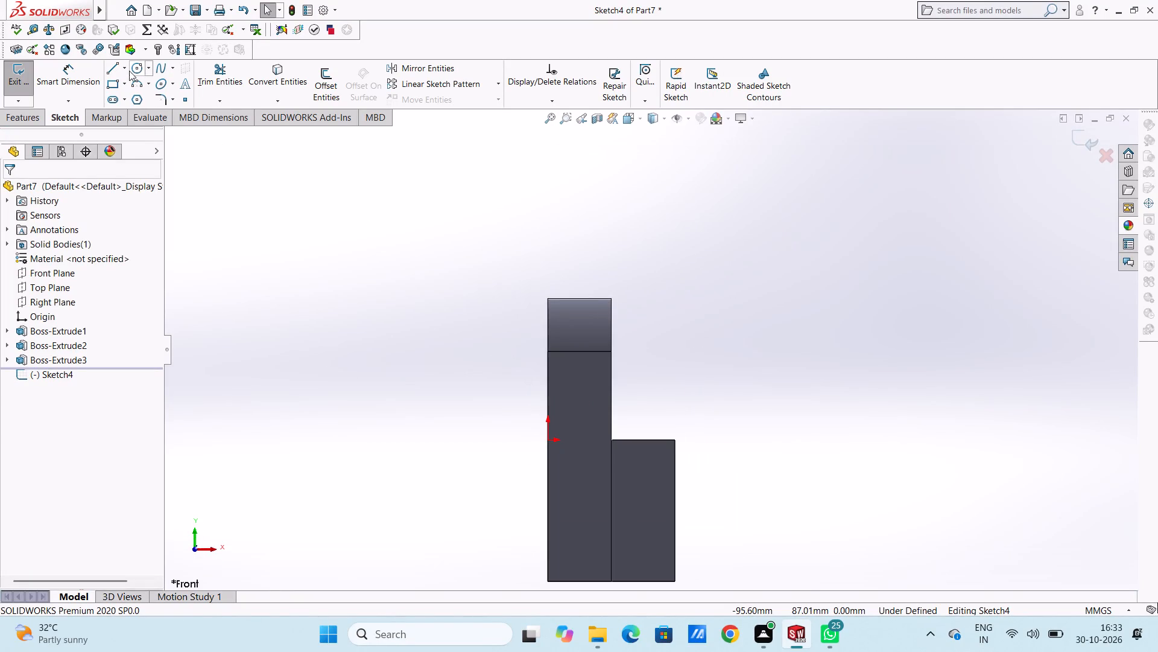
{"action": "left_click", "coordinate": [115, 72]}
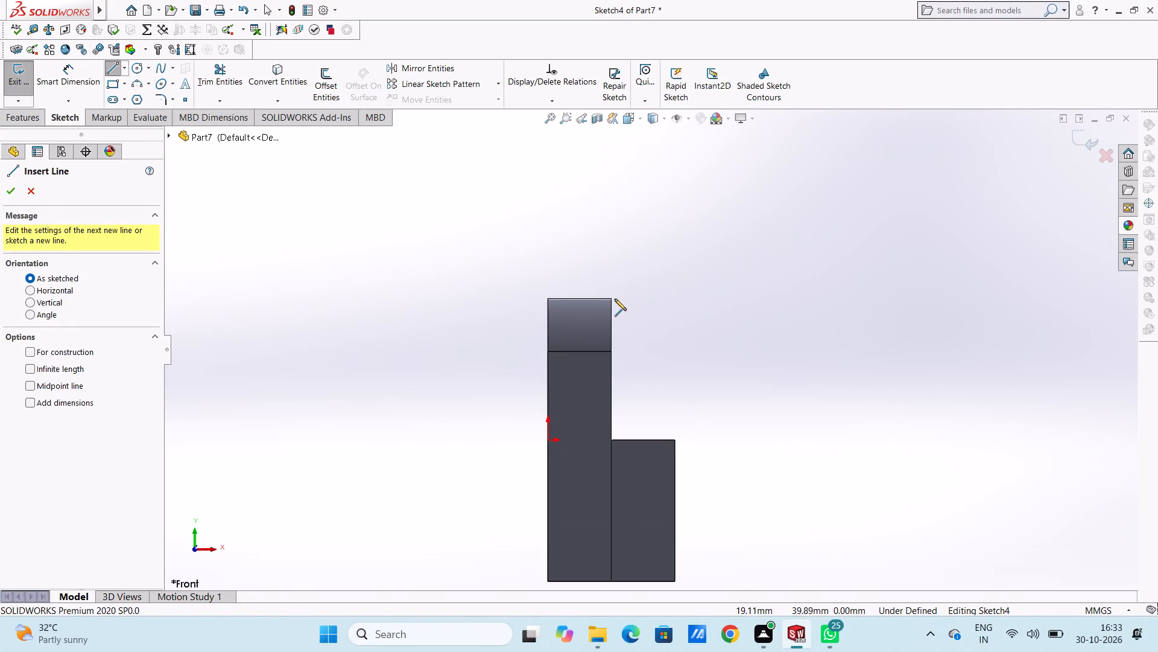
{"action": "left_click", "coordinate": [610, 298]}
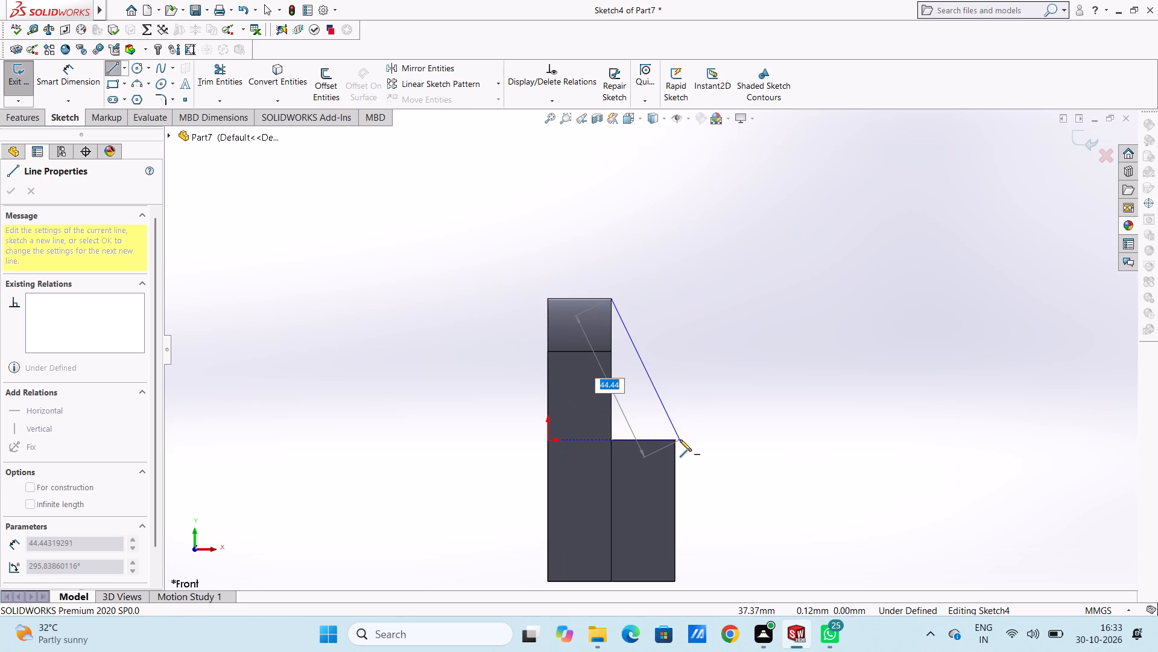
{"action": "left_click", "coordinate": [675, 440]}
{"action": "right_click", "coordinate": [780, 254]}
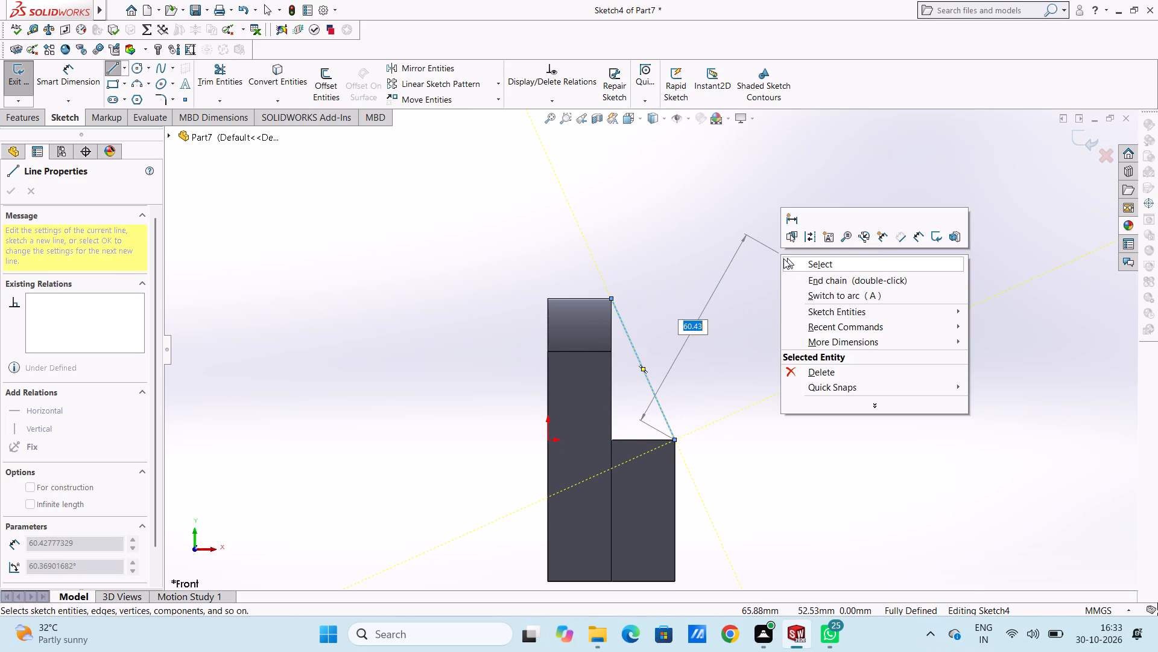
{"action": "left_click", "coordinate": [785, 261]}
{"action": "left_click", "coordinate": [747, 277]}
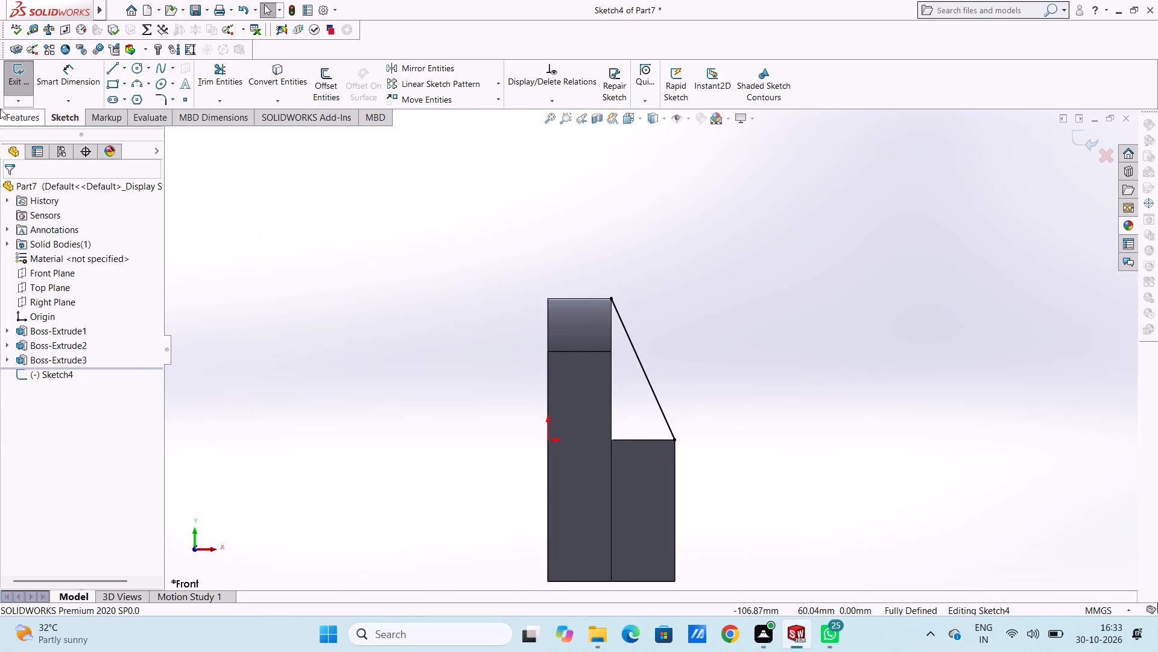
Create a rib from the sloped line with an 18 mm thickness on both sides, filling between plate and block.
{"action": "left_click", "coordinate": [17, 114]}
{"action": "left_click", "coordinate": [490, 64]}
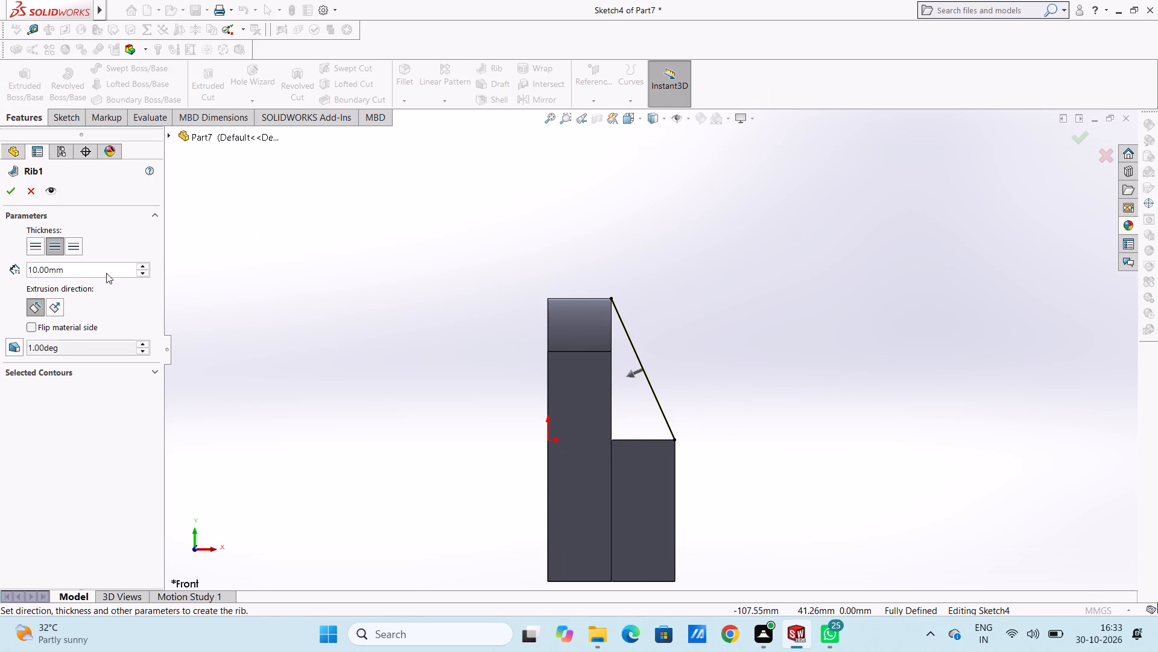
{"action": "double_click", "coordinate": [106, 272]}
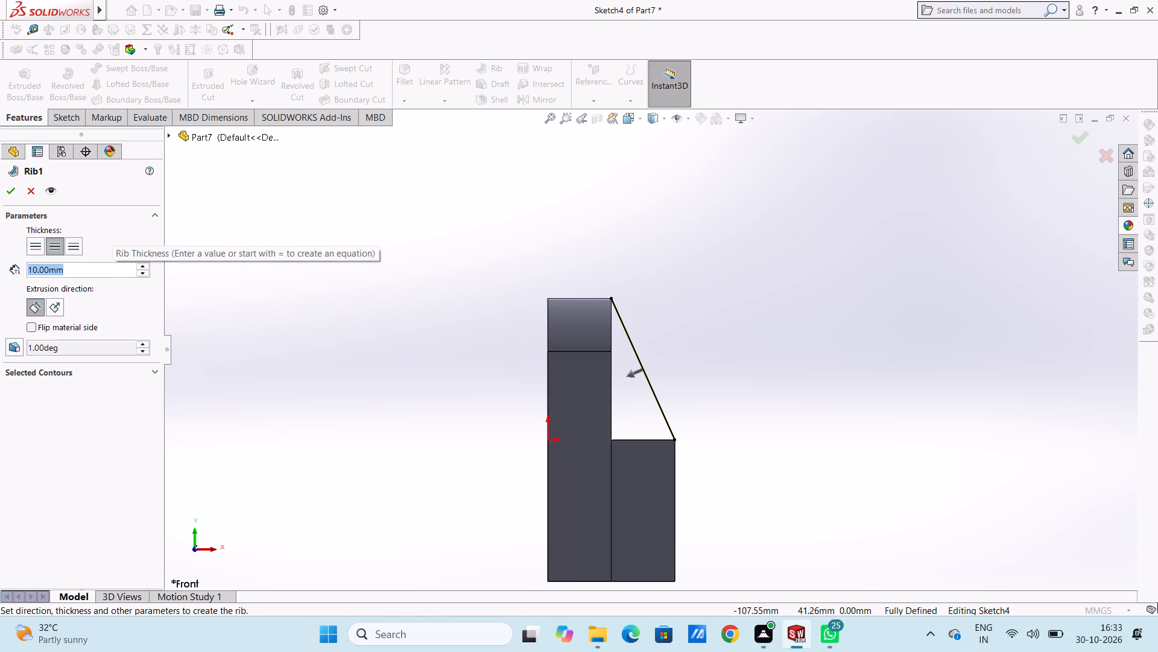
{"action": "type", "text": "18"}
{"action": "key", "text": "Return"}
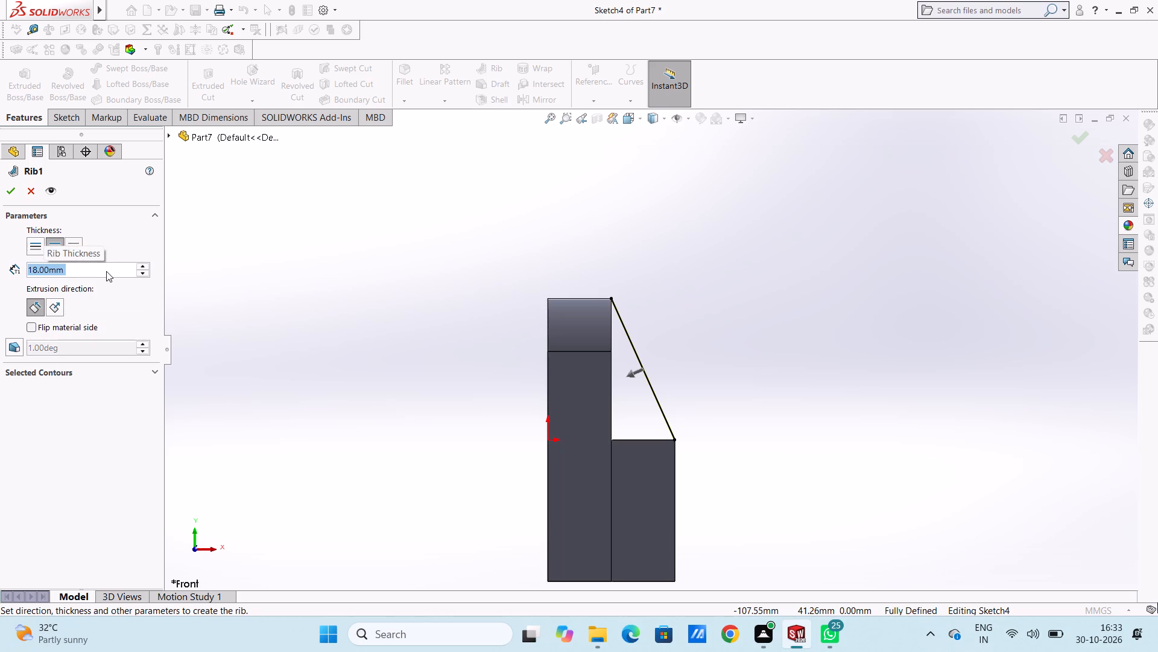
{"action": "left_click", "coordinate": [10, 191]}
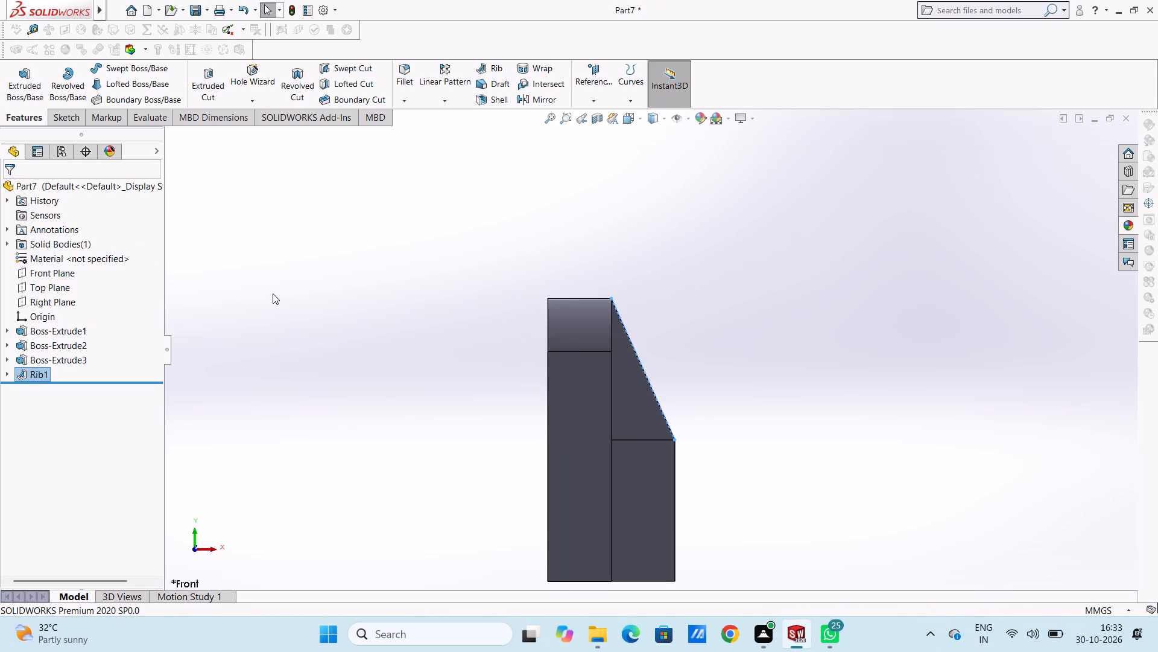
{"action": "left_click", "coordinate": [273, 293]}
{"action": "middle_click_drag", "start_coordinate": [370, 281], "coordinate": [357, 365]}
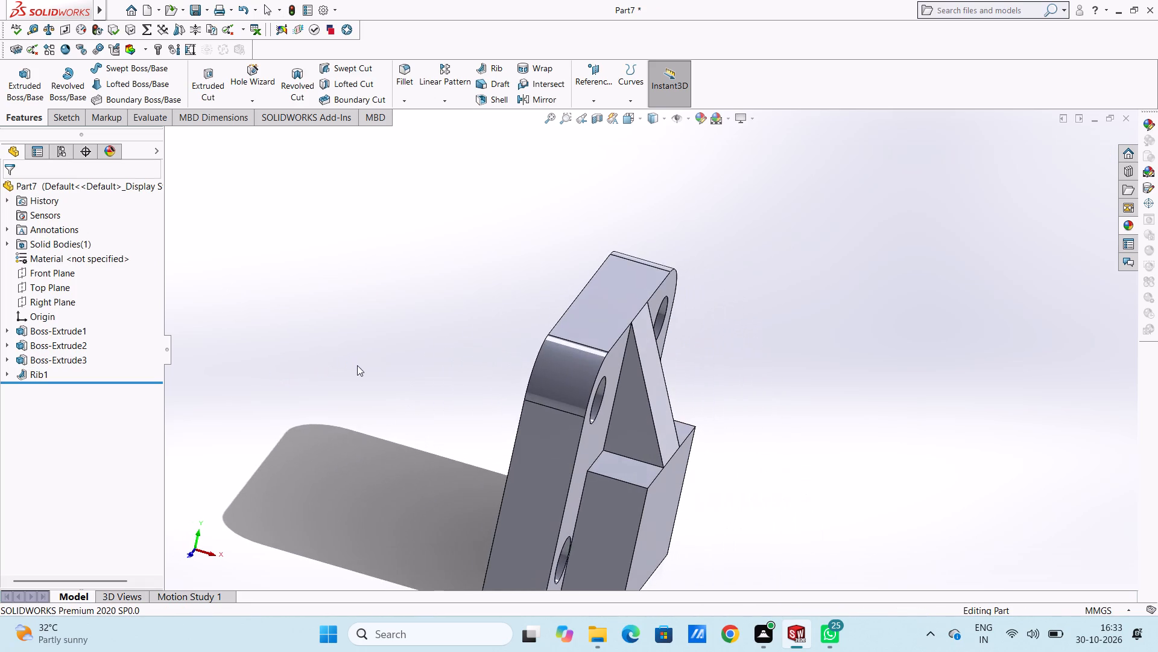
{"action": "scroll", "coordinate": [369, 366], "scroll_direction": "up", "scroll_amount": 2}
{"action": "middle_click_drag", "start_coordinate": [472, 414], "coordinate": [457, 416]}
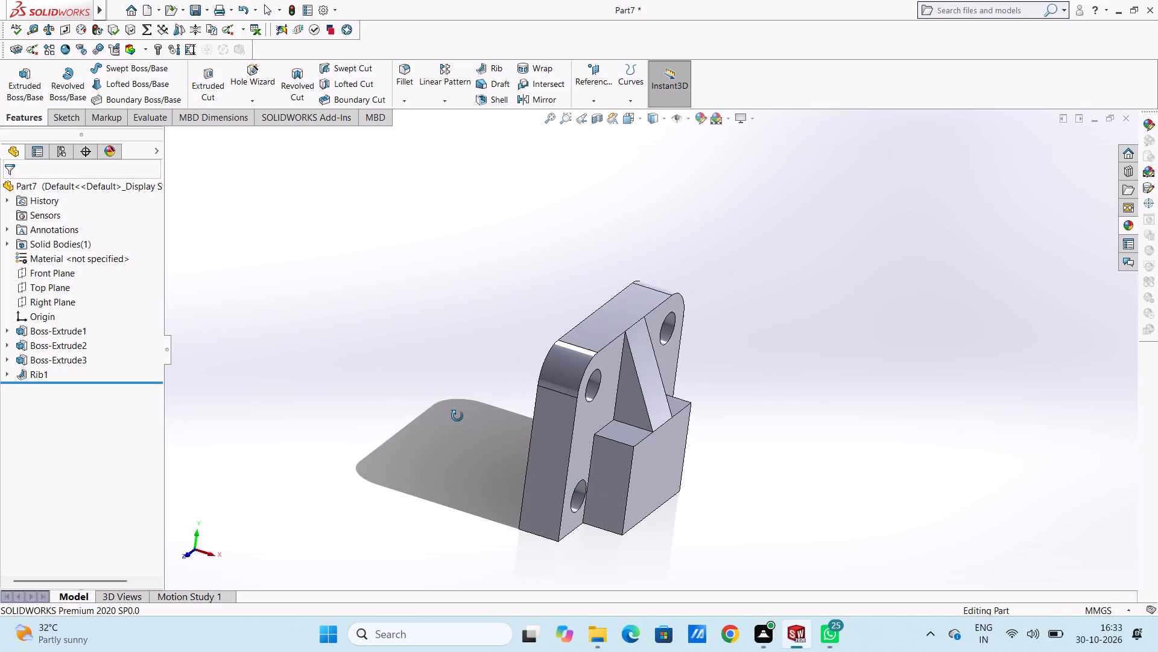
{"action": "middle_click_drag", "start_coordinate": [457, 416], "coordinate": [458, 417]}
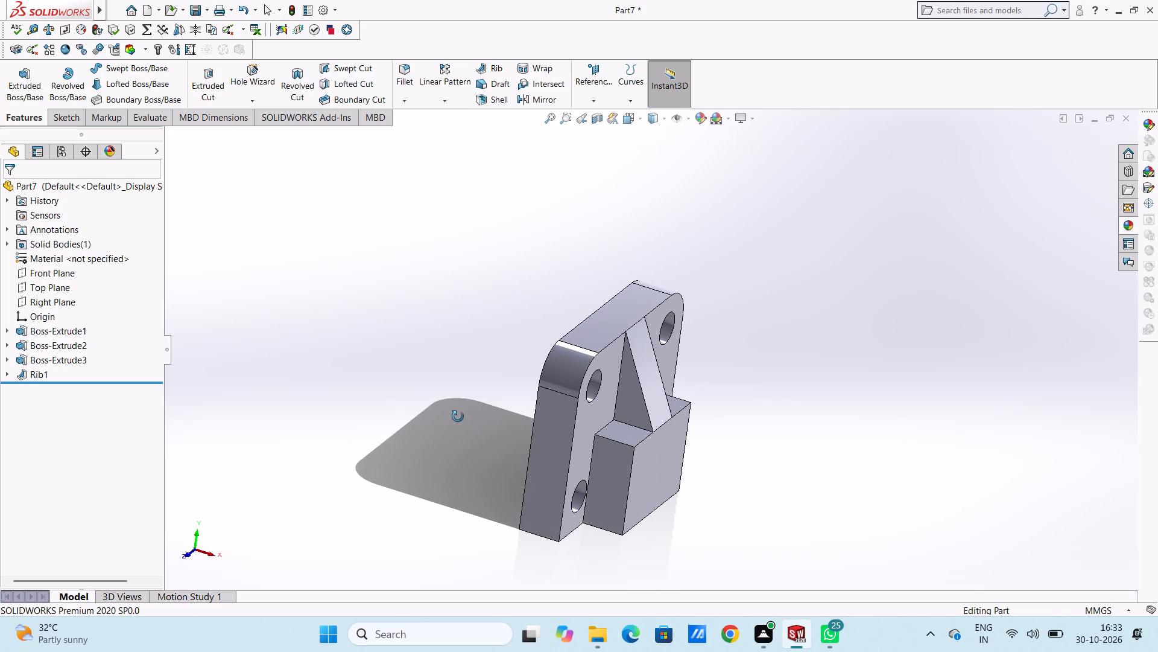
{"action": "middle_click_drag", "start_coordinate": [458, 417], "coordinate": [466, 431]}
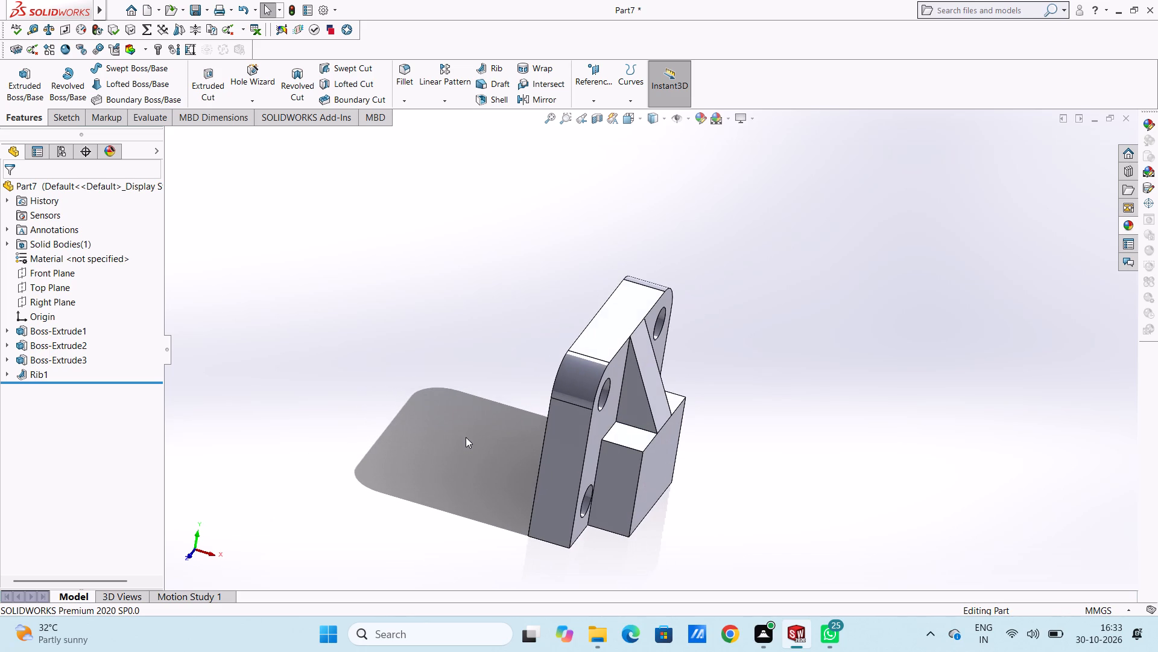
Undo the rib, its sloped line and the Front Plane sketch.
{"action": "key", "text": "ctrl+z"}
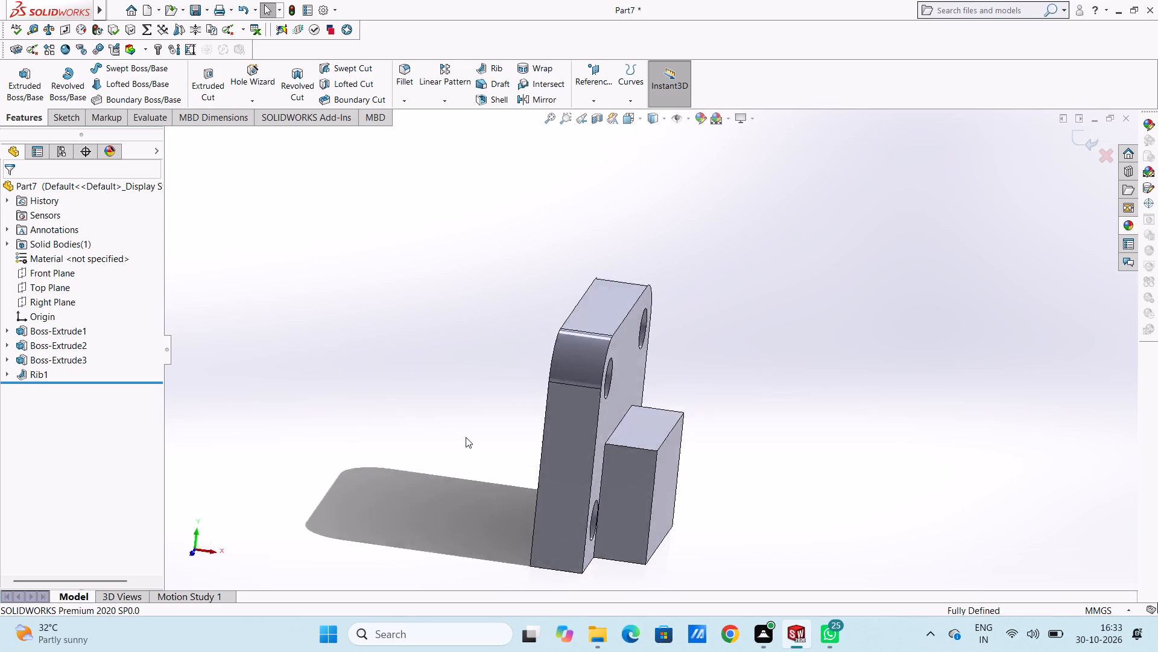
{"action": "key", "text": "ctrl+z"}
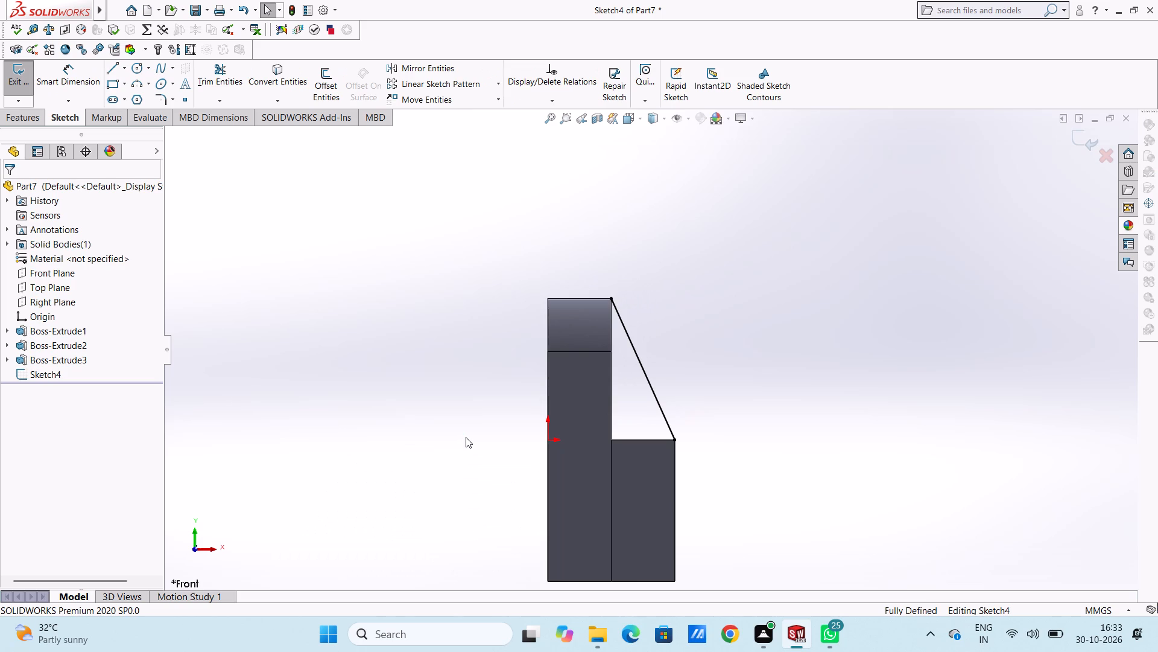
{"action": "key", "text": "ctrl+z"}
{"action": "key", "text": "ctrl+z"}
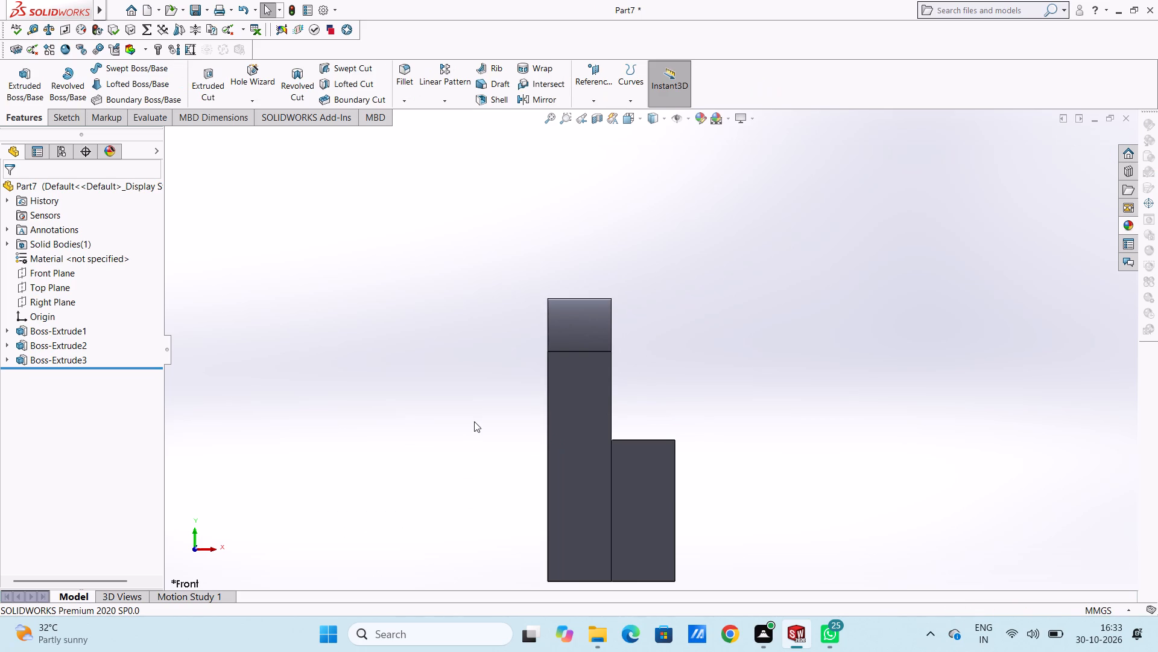
Start a new sketch on the block's top face, viewed from the top.
{"action": "scroll", "coordinate": [474, 420], "scroll_direction": "up", "scroll_amount": 3}
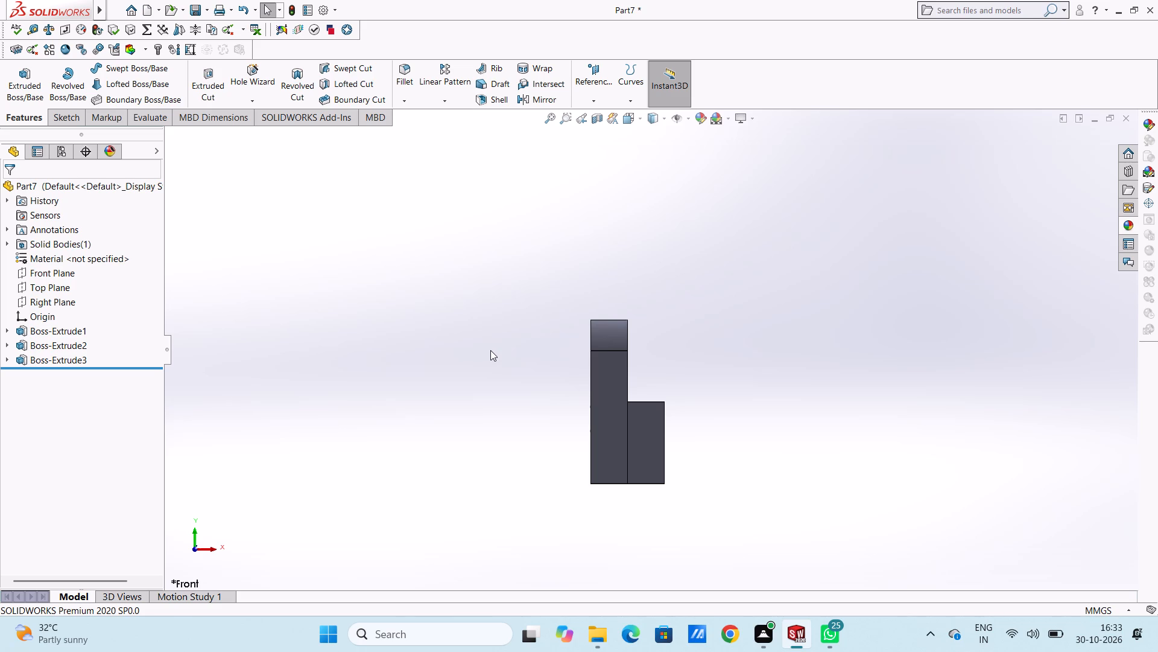
{"action": "key", "text": "ctrl+5"}
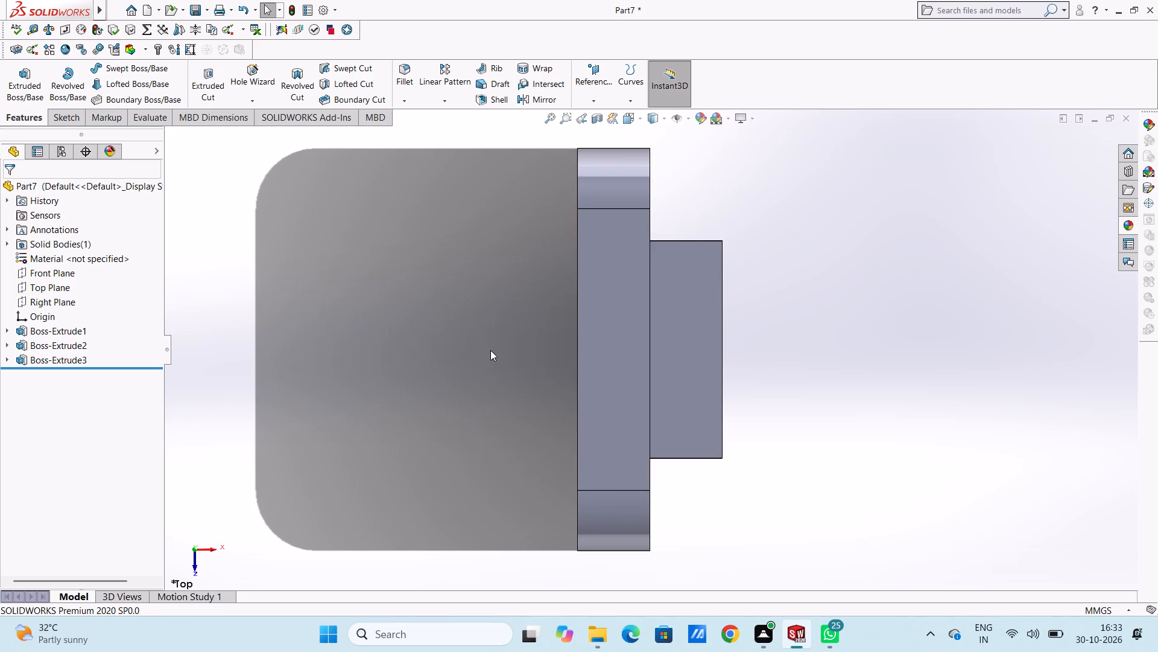
{"action": "scroll", "coordinate": [505, 350], "scroll_direction": "up", "scroll_amount": 3}
{"action": "left_click", "coordinate": [677, 327]}
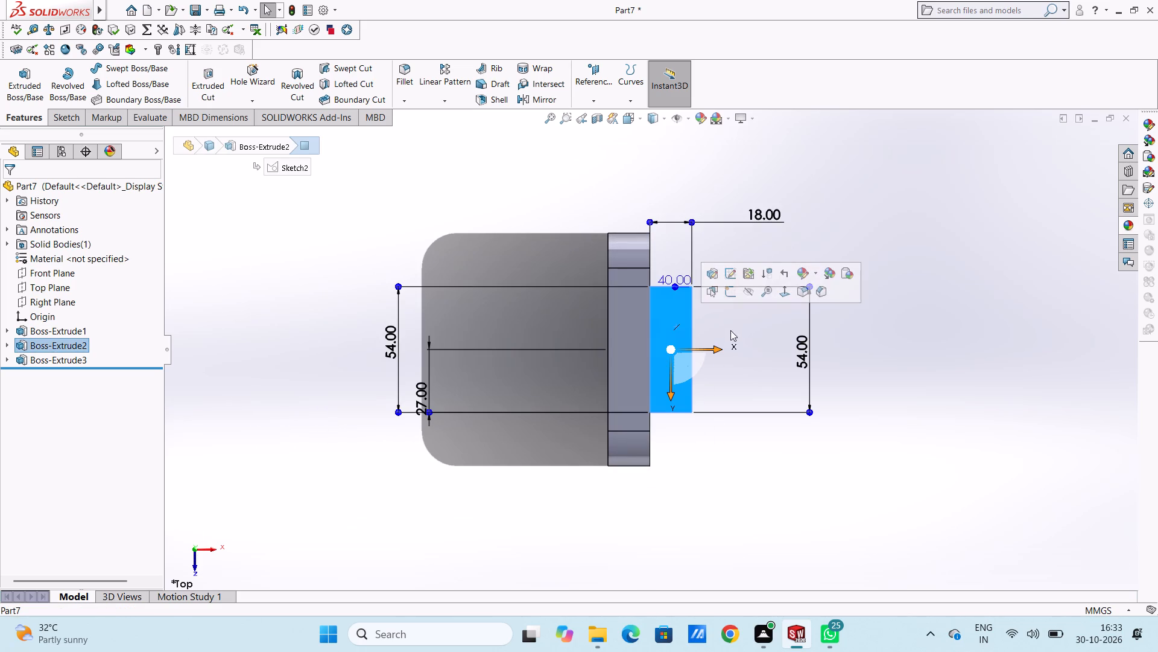
{"action": "left_click", "coordinate": [728, 299]}
{"action": "left_click", "coordinate": [714, 275]}
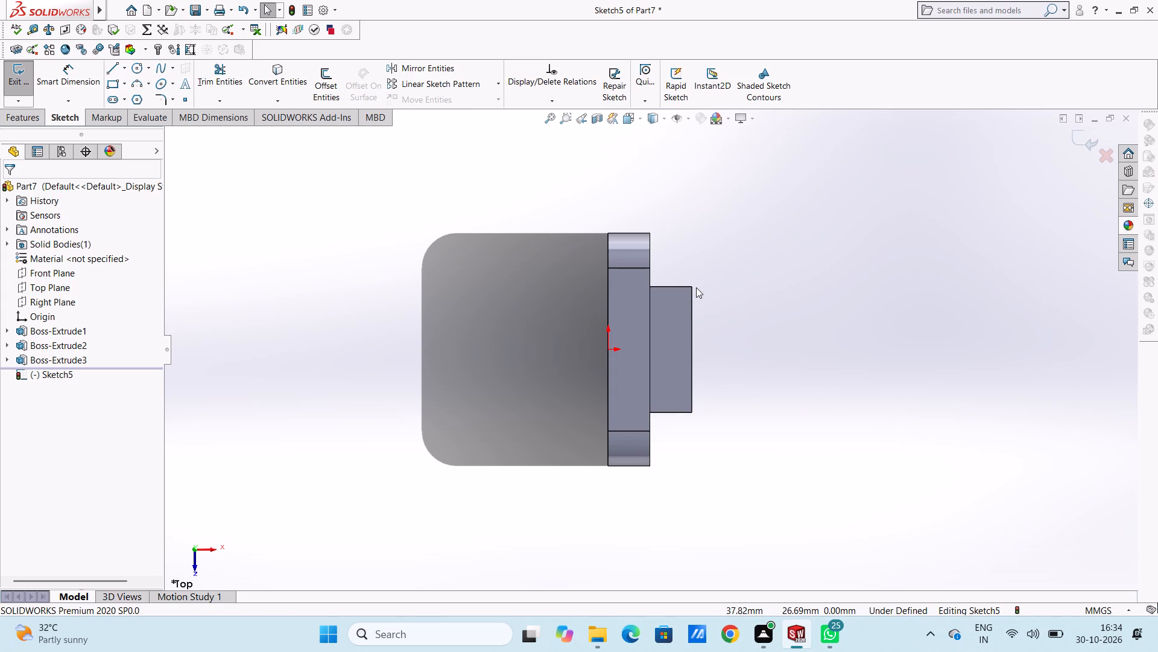
Sketch a corner rectangle from the block's corner at the plate, 54 mm along the plate and 40 mm outward.
{"action": "scroll", "coordinate": [653, 272], "scroll_direction": "down", "scroll_amount": 2}
{"action": "scroll", "coordinate": [857, 326], "scroll_direction": "up", "scroll_amount": 3}
{"action": "scroll", "coordinate": [791, 379], "scroll_direction": "down", "scroll_amount": 2}
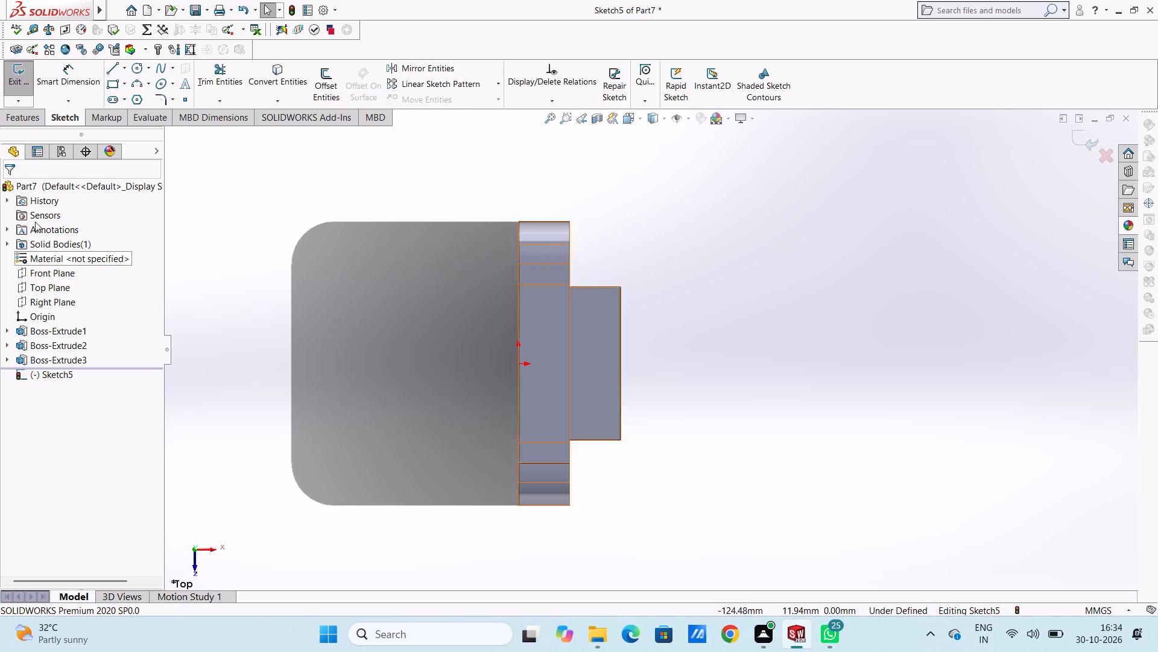
{"action": "left_click", "coordinate": [112, 83]}
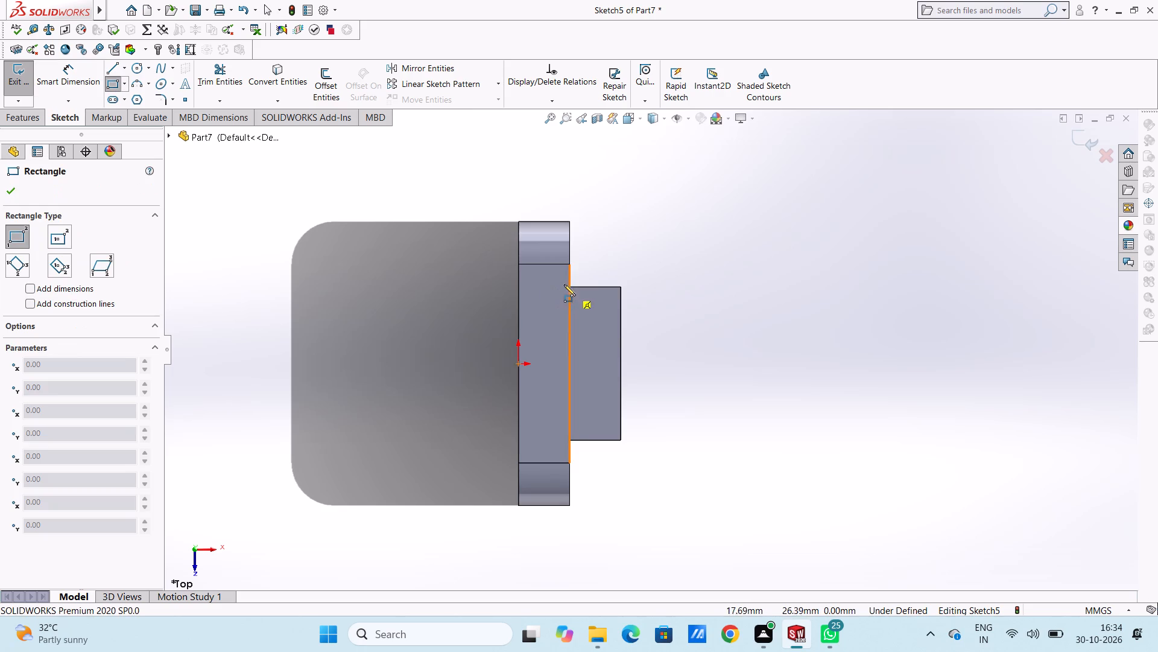
{"action": "left_click", "coordinate": [571, 287]}
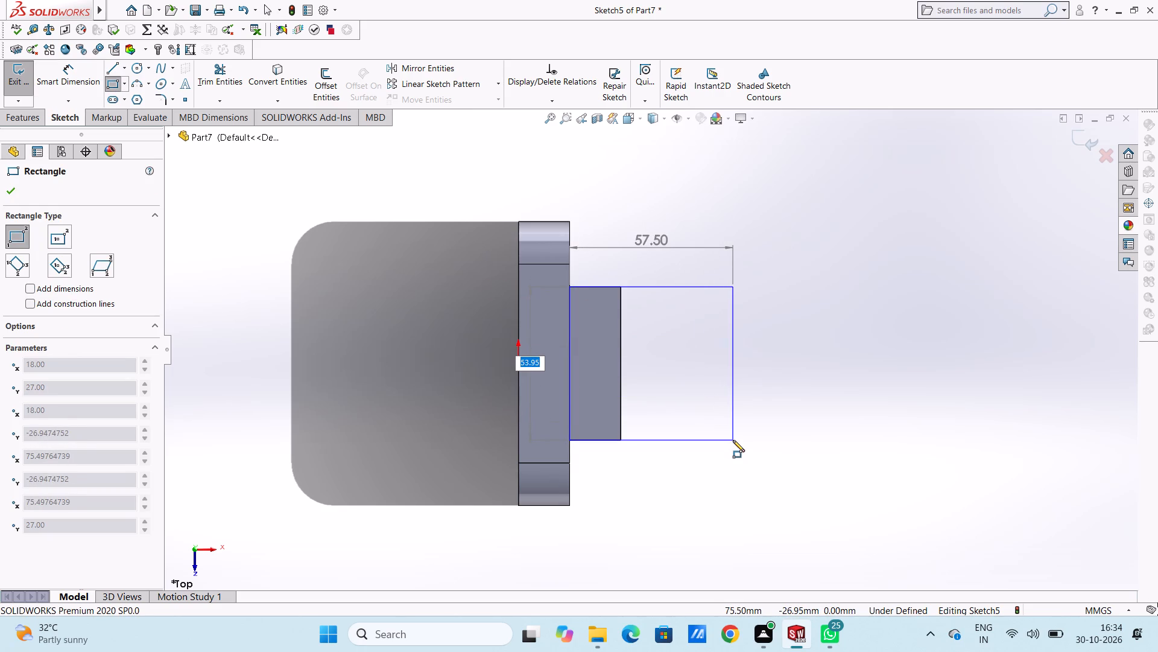
{"action": "type", "text": "54"}
{"action": "key", "text": "Return"}
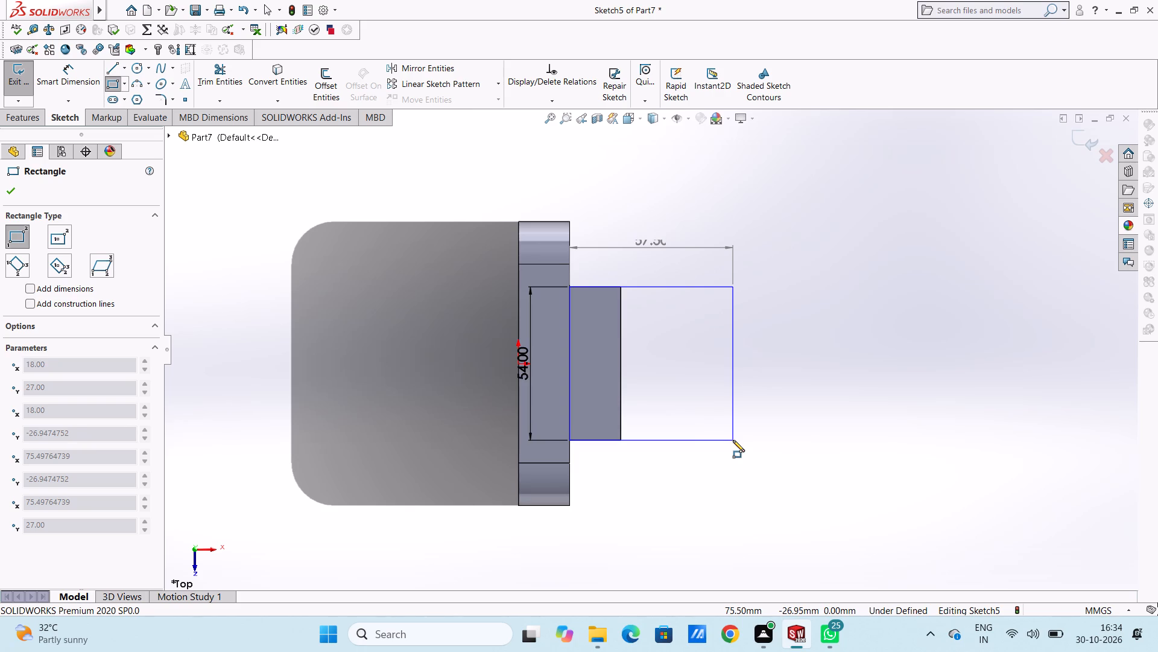
{"action": "type", "text": "40"}
{"action": "key", "text": "Return"}
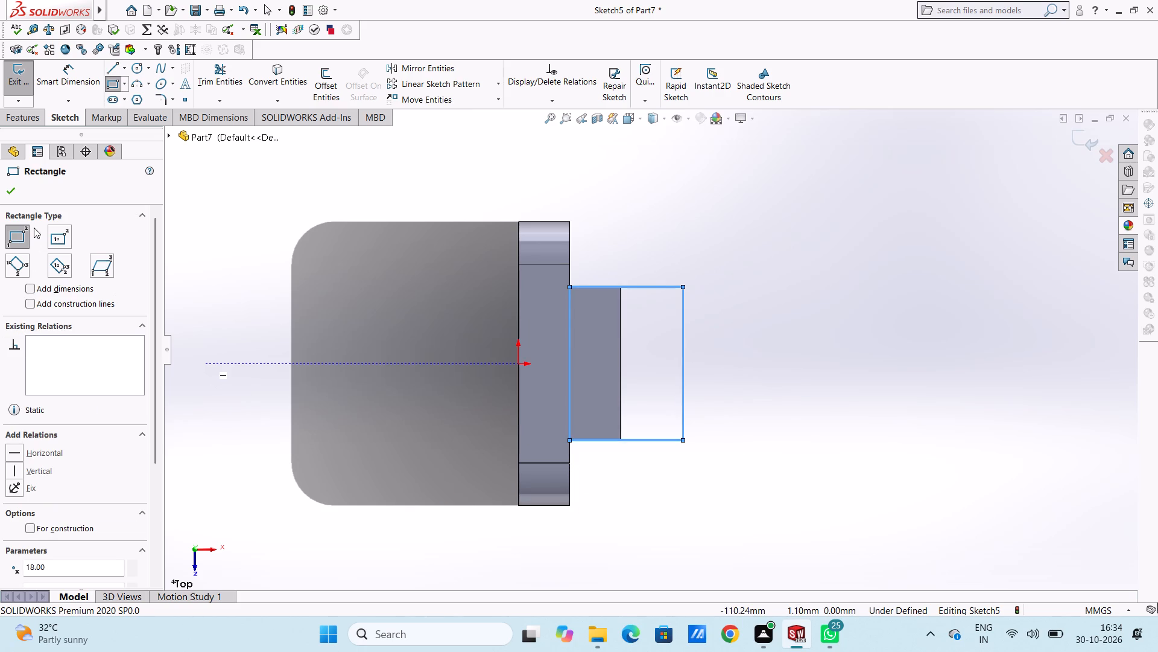
{"action": "left_click", "coordinate": [9, 188]}
{"action": "left_click", "coordinate": [257, 264]}
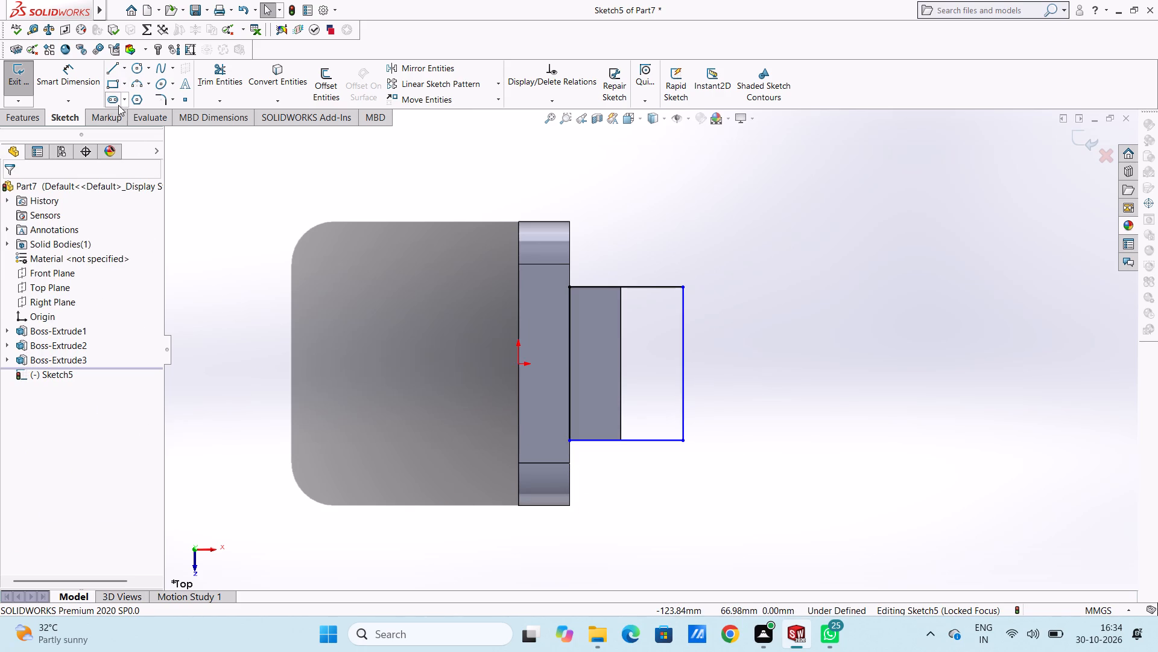
Dimension the rectangle with 40 mm for its outward side and 54 mm for the side along the plate.
{"action": "left_click", "coordinate": [80, 75]}
{"action": "left_click", "coordinate": [633, 287]}
{"action": "left_click", "coordinate": [723, 191]}
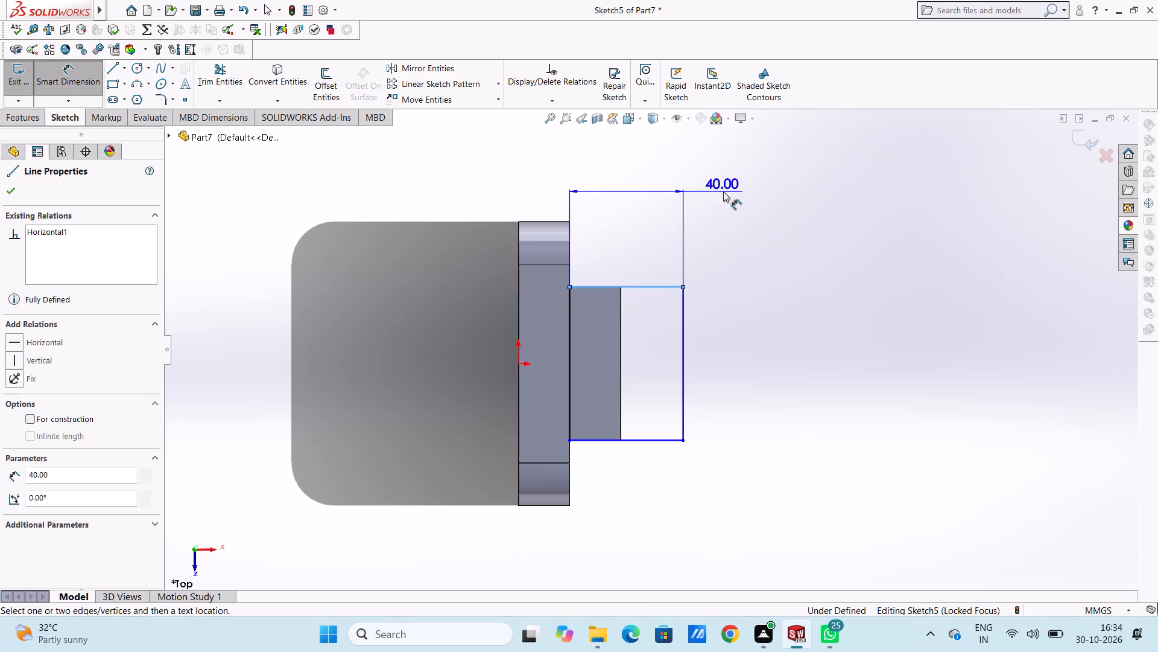
{"action": "left_click", "coordinate": [678, 169]}
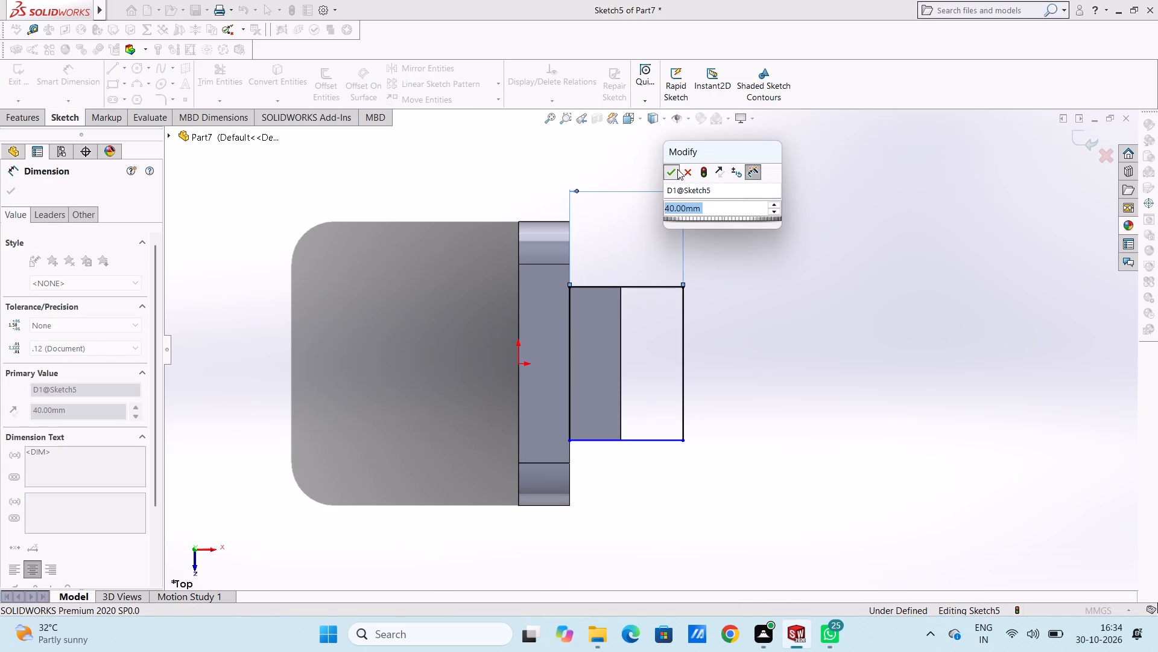
{"action": "left_click", "coordinate": [645, 161]}
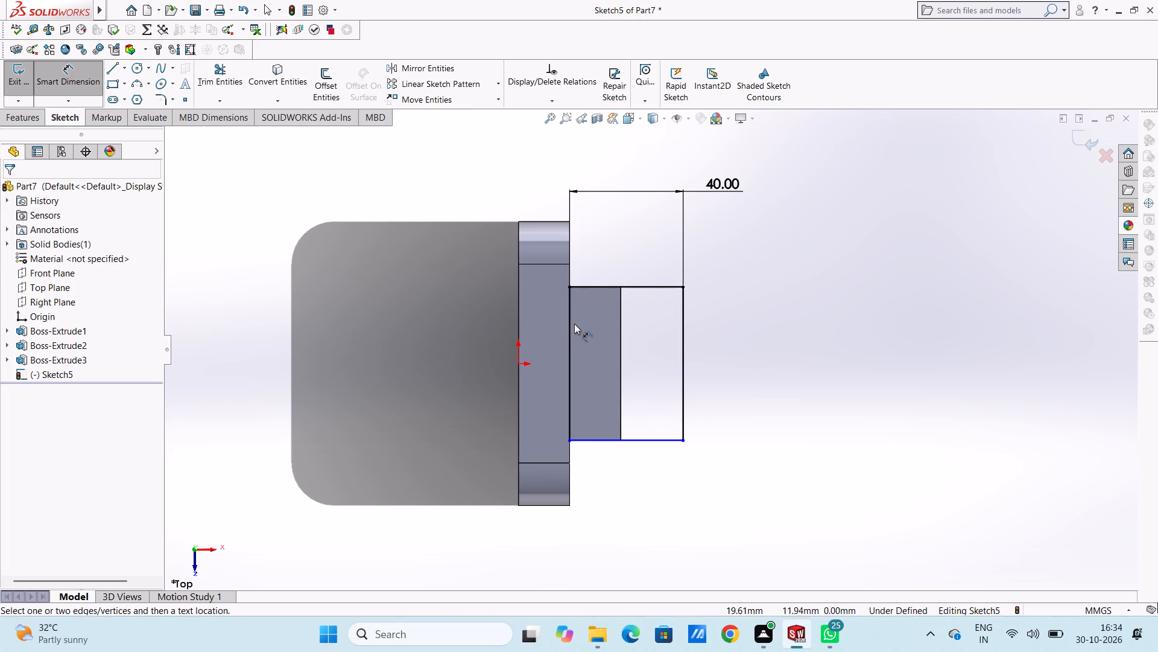
{"action": "left_click", "coordinate": [574, 319]}
{"action": "left_click", "coordinate": [572, 314]}
{"action": "left_click", "coordinate": [428, 332]}
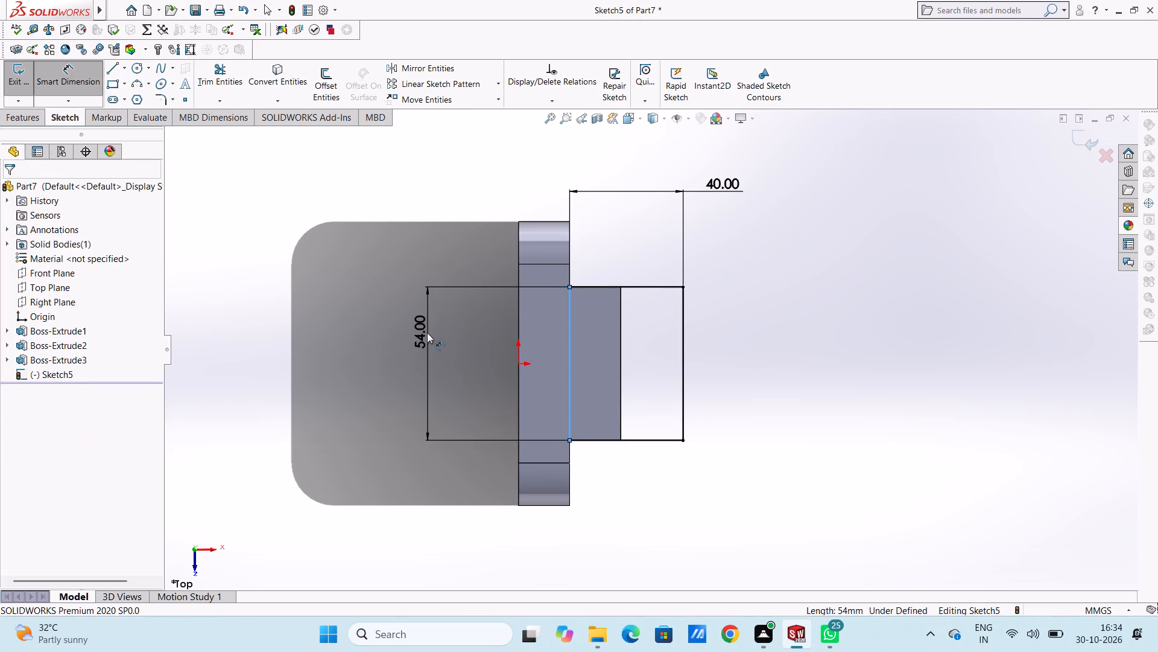
{"action": "left_click", "coordinate": [384, 315]}
{"action": "left_click", "coordinate": [368, 310]}
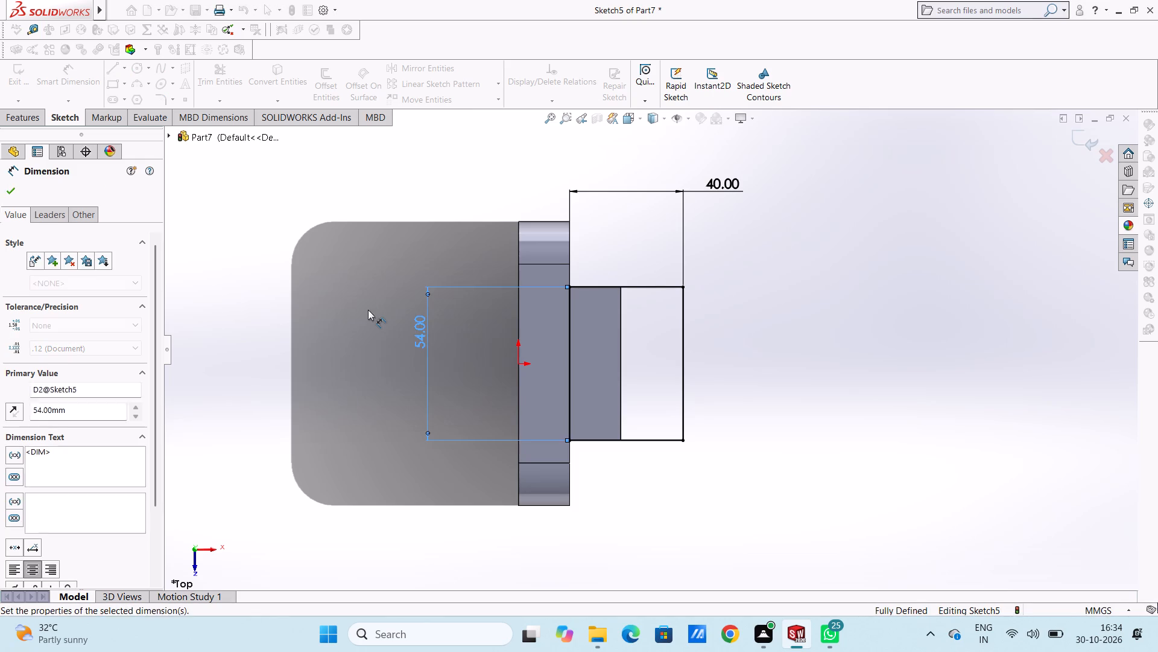
{"action": "middle_click_drag", "start_coordinate": [399, 444], "coordinate": [402, 304]}
{"action": "middle_click_drag", "start_coordinate": [399, 433], "coordinate": [356, 318]}
{"action": "middle_click_drag", "start_coordinate": [481, 440], "coordinate": [491, 349]}
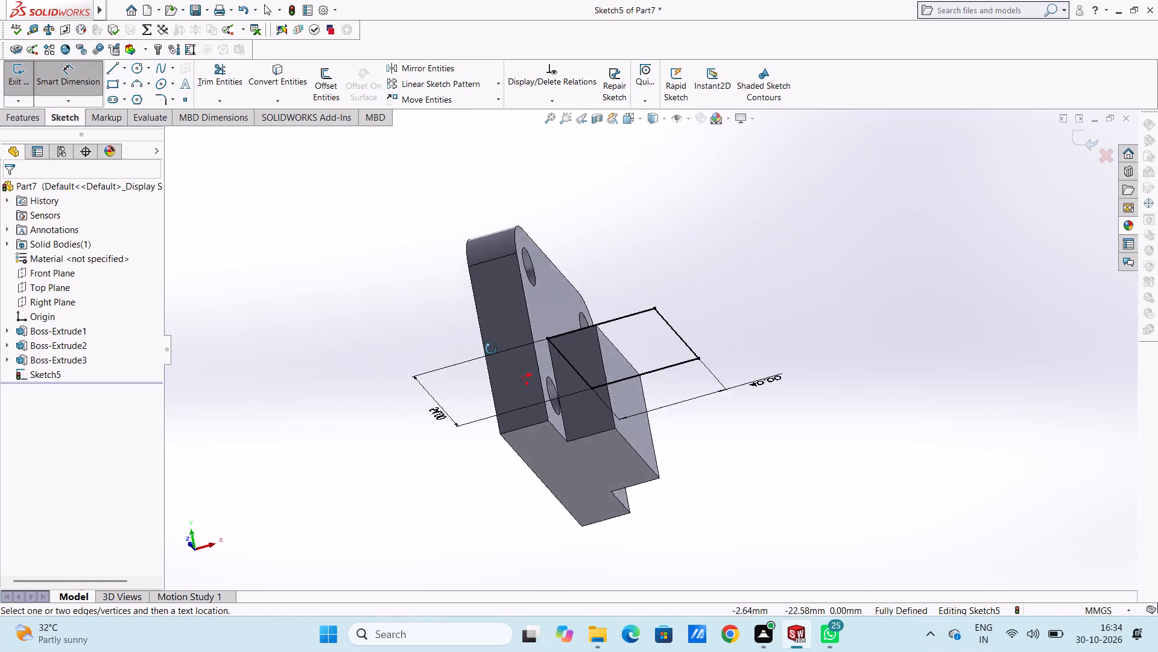
{"action": "middle_click_drag", "start_coordinate": [491, 349], "coordinate": [466, 499]}
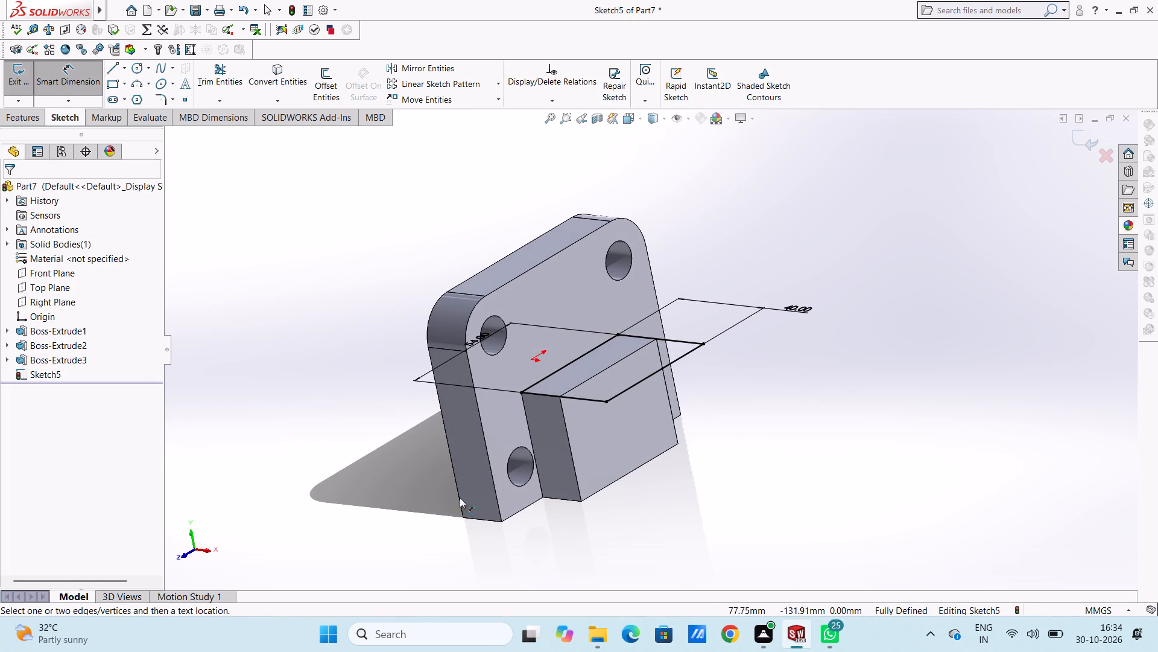
{"action": "left_click", "coordinate": [89, 80]}
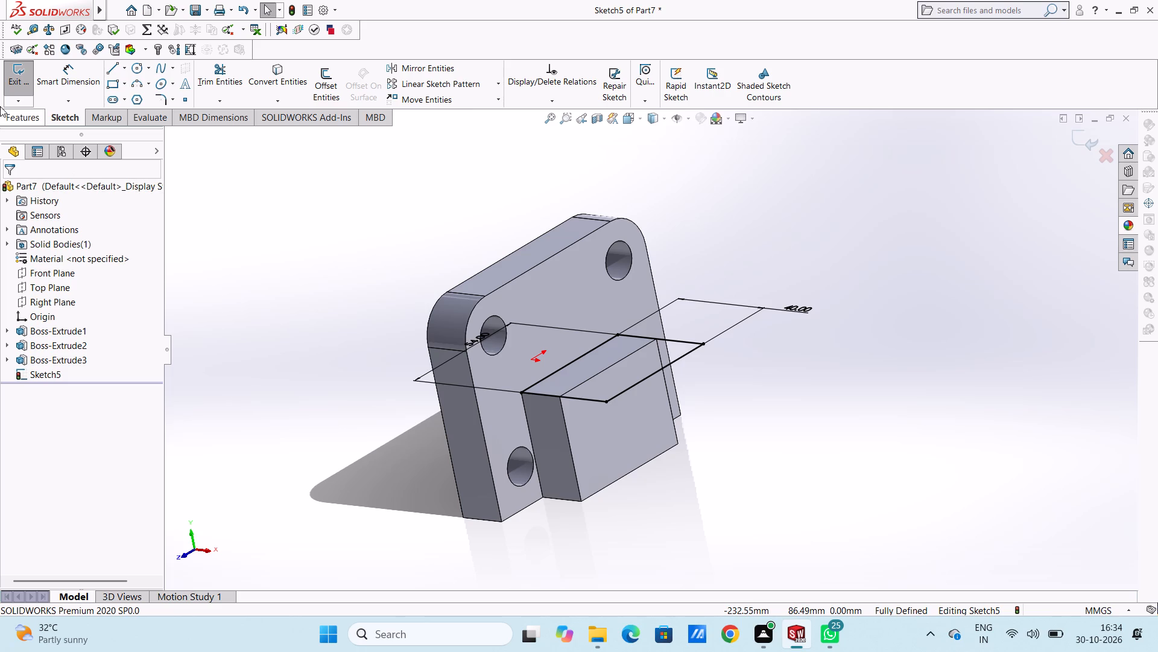
Extrude the 54 x 40 mm rectangle 15 mm blind in the reversed direction, down into the block, with the result merged.
{"action": "left_click", "coordinate": [22, 117]}
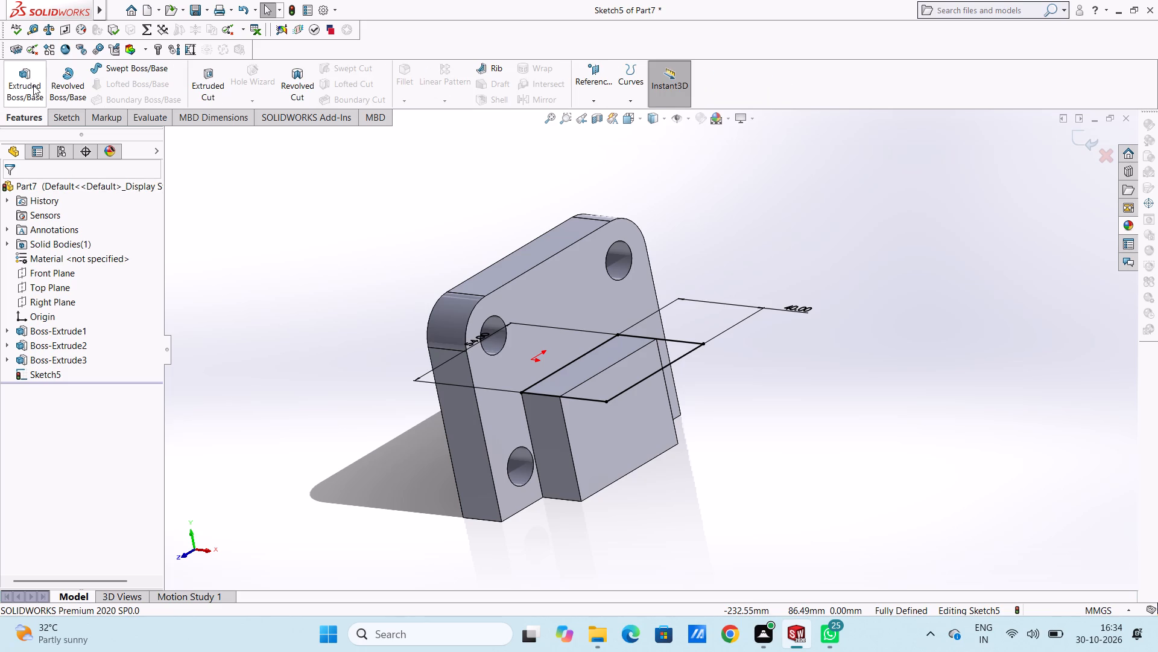
{"action": "left_click", "coordinate": [33, 85]}
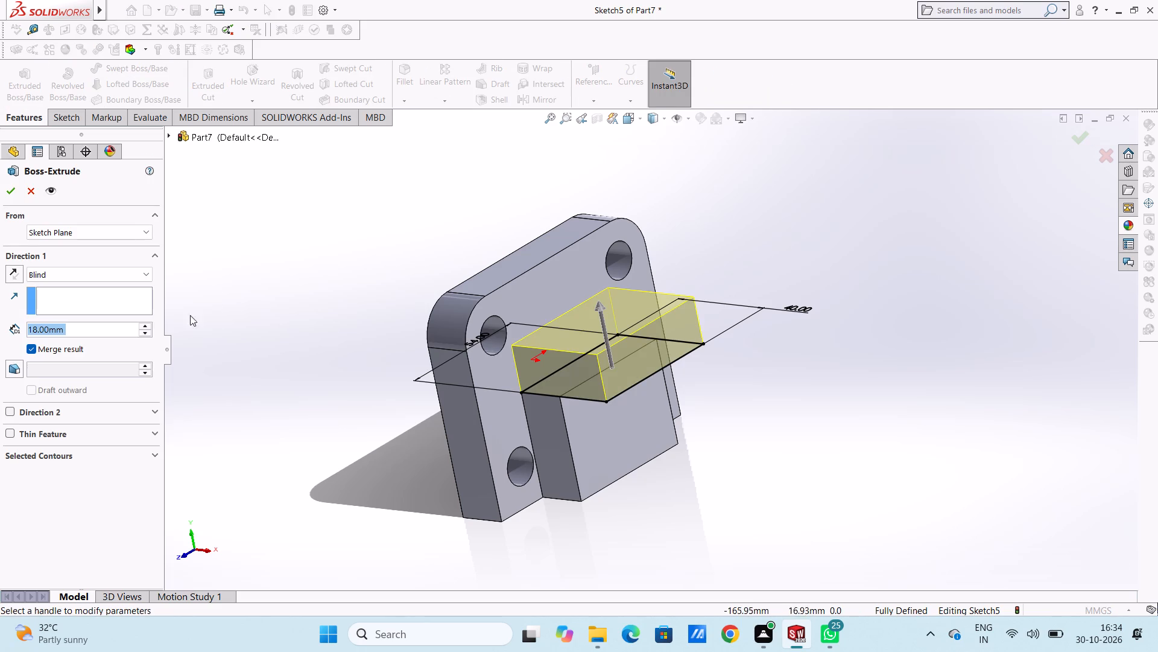
{"action": "left_click", "coordinate": [18, 267]}
{"action": "double_click", "coordinate": [80, 327]}
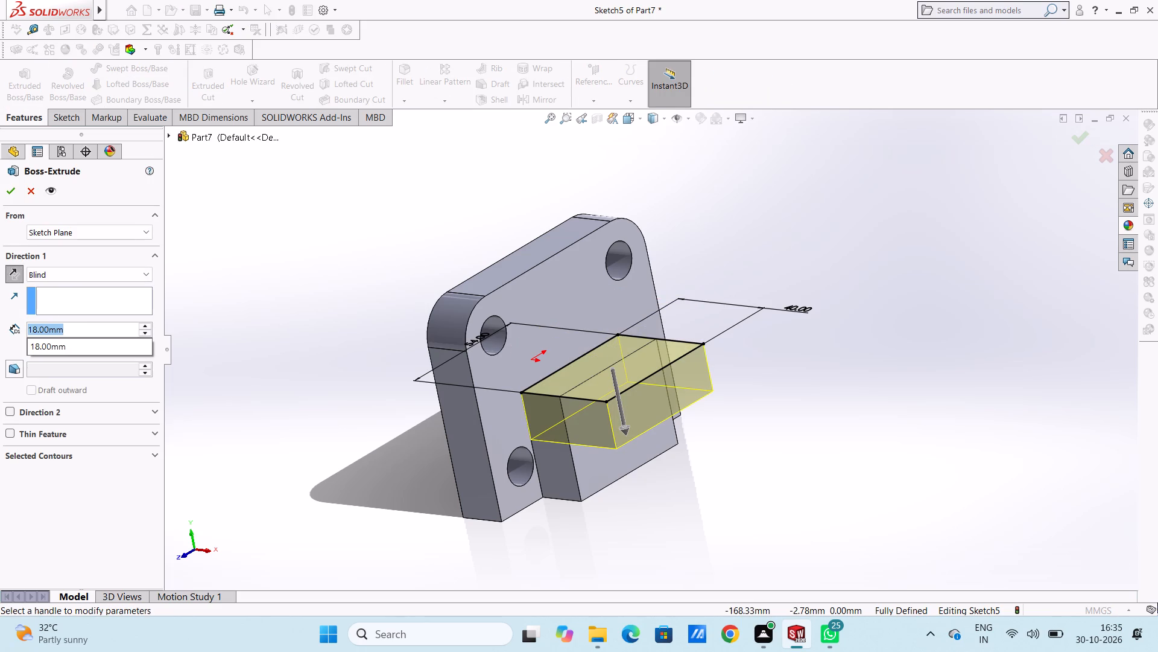
{"action": "type", "text": "15"}
{"action": "key", "text": "Return"}
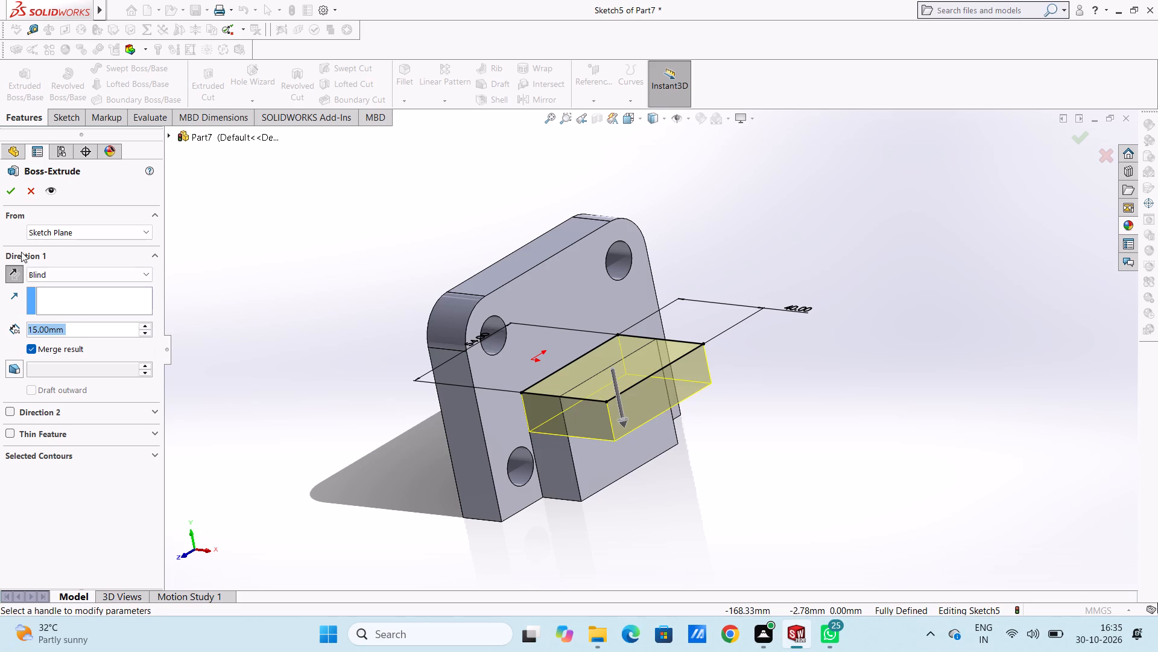
{"action": "left_click", "coordinate": [7, 191]}
{"action": "left_click", "coordinate": [241, 286]}
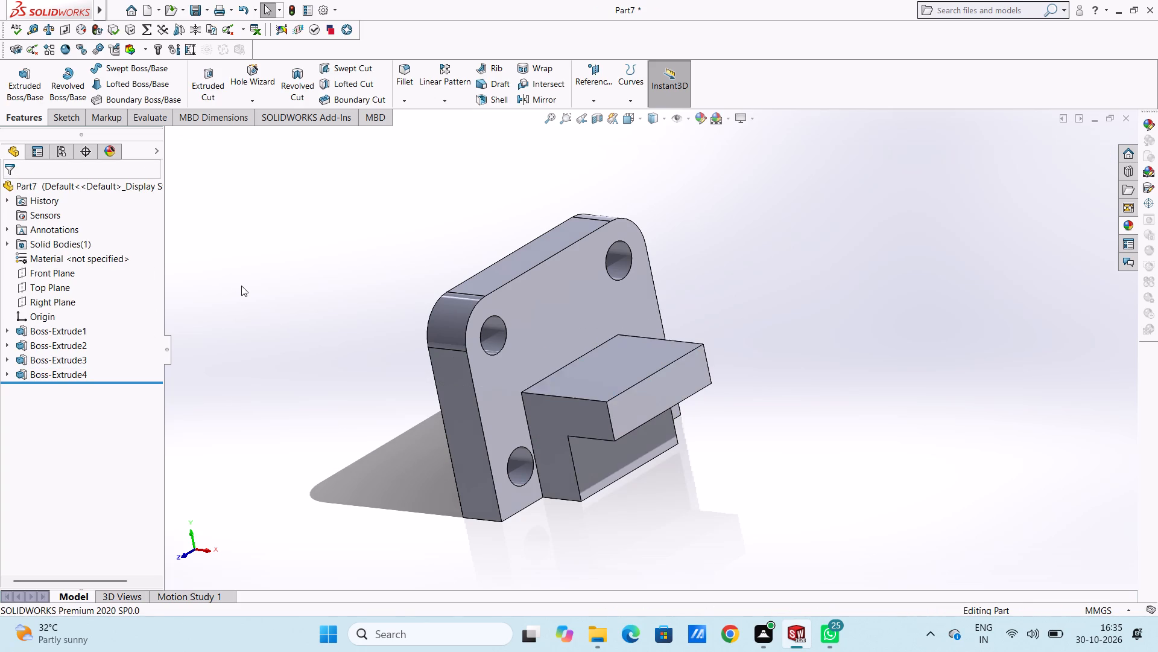
Start a new sketch on the Front Plane, viewed from the front.
{"action": "middle_click_drag", "start_coordinate": [254, 284], "coordinate": [270, 236]}
{"action": "middle_click_drag", "start_coordinate": [273, 380], "coordinate": [318, 314]}
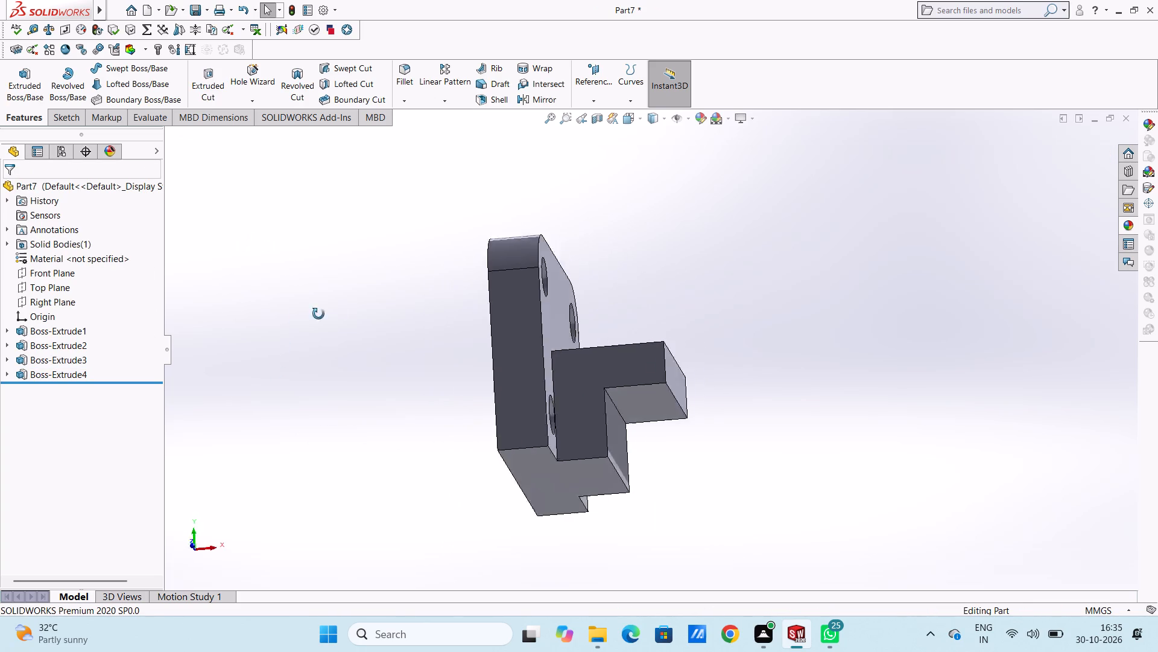
{"action": "middle_click_drag", "start_coordinate": [318, 314], "coordinate": [260, 435]}
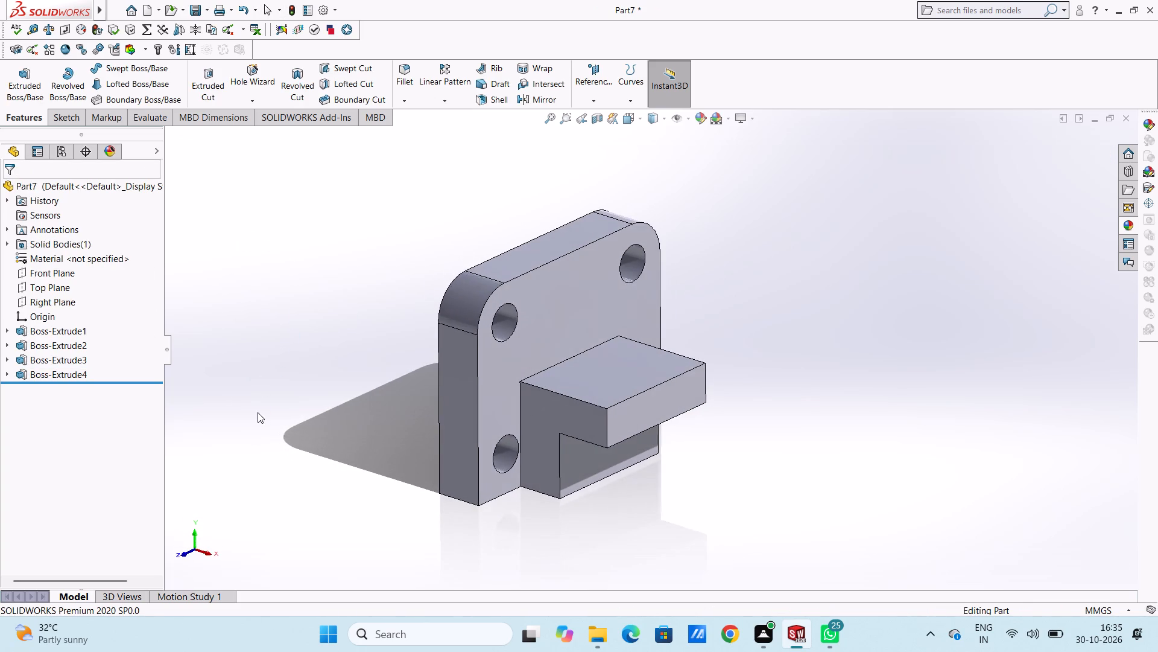
{"action": "middle_click_drag", "start_coordinate": [267, 350], "coordinate": [305, 388]}
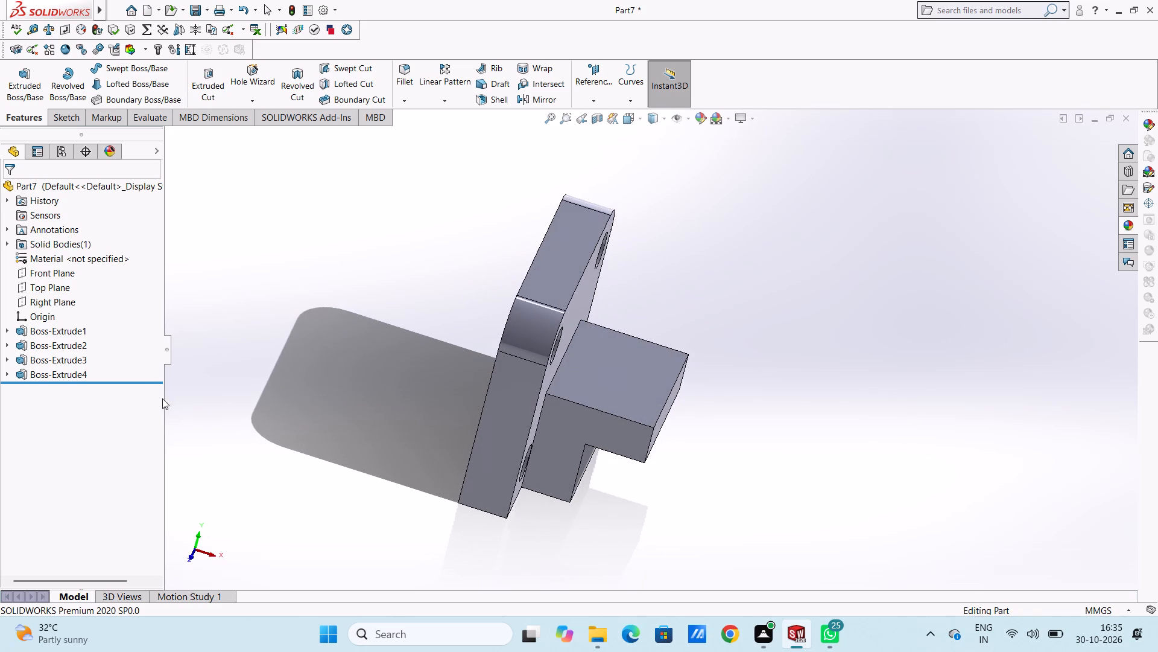
{"action": "left_click", "coordinate": [59, 270]}
{"action": "left_click", "coordinate": [66, 252]}
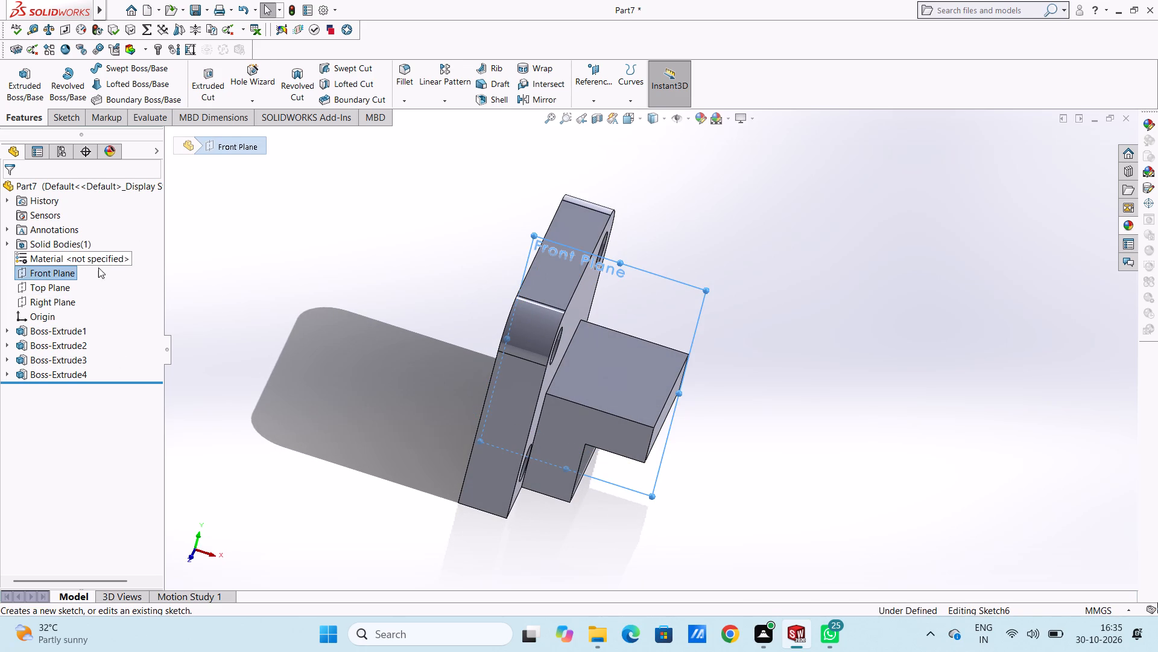
{"action": "left_click", "coordinate": [283, 280]}
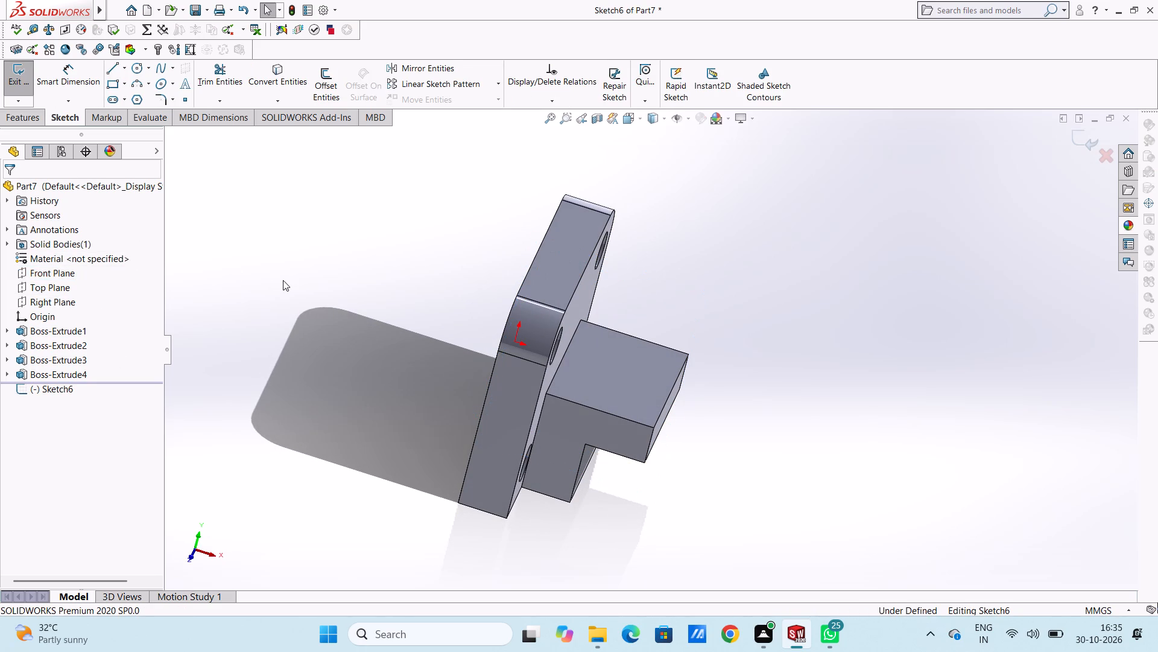
{"action": "key", "text": "ctrl+1"}
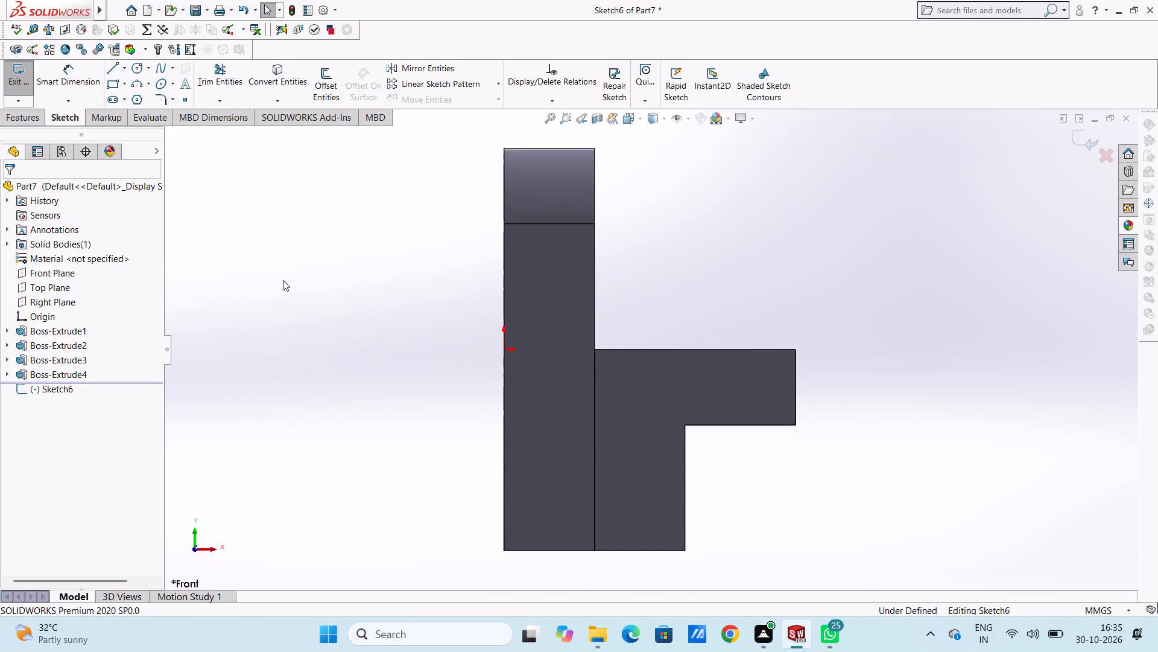
{"action": "scroll", "coordinate": [529, 254], "scroll_direction": "up", "scroll_amount": 3}
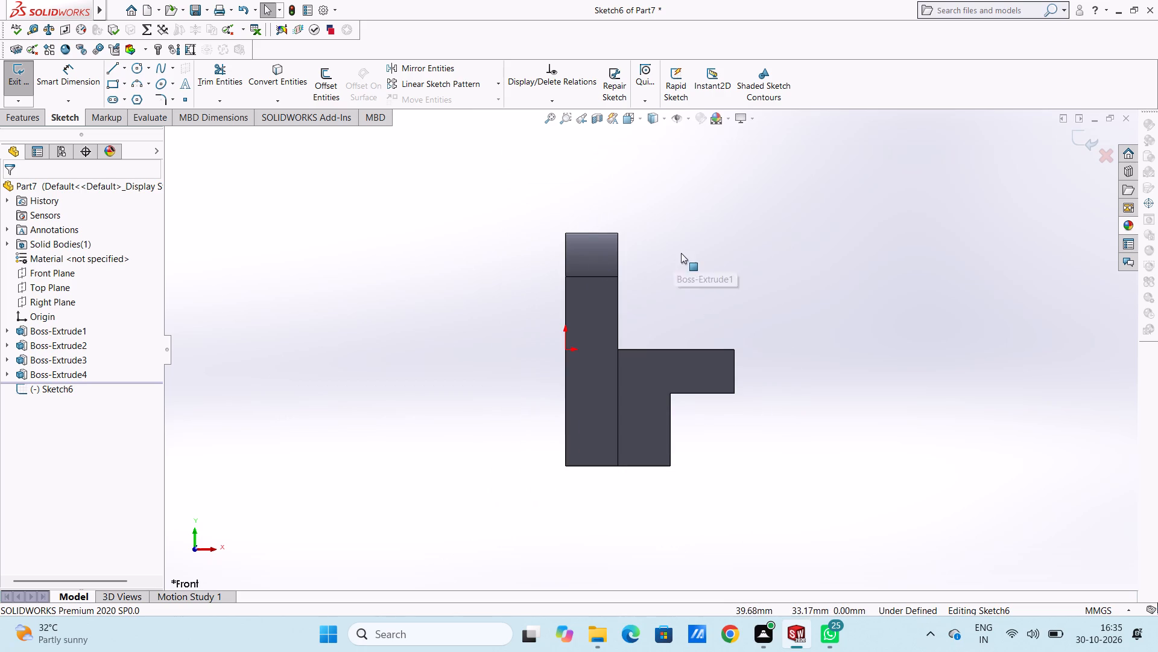
{"action": "scroll", "coordinate": [683, 251], "scroll_direction": "up", "scroll_amount": 2}
{"action": "scroll", "coordinate": [695, 308], "scroll_direction": "down", "scroll_amount": 2}
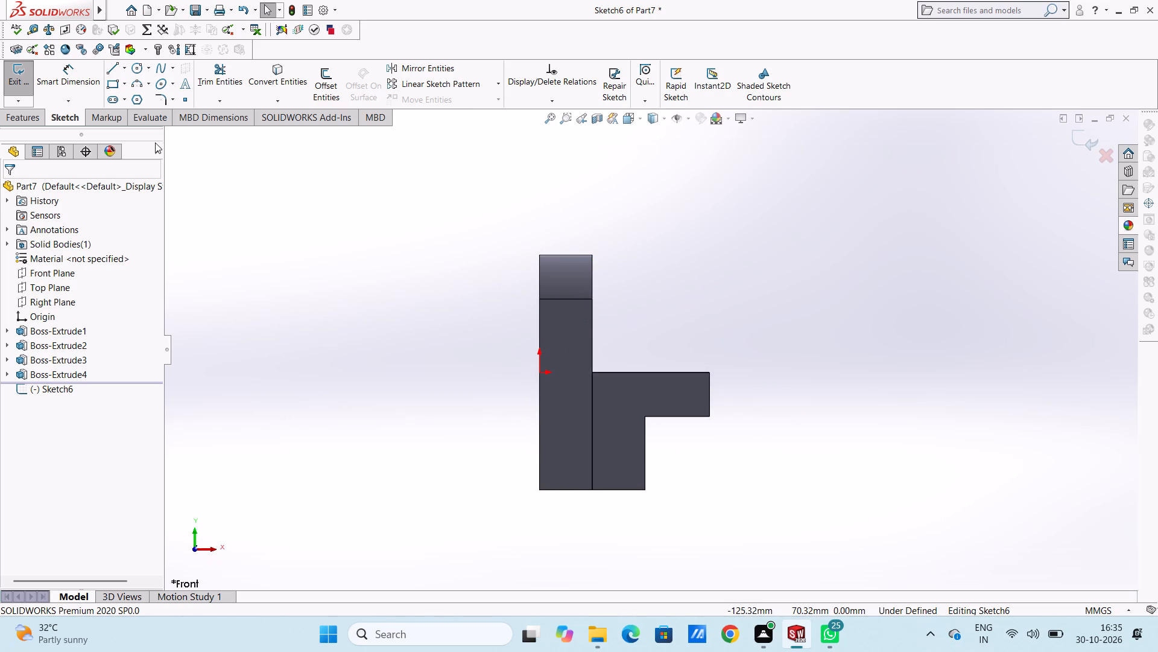
Sketch a sloped line from the plate's upper corner on the block side to the ledge's outer top corner.
{"action": "left_click", "coordinate": [115, 73]}
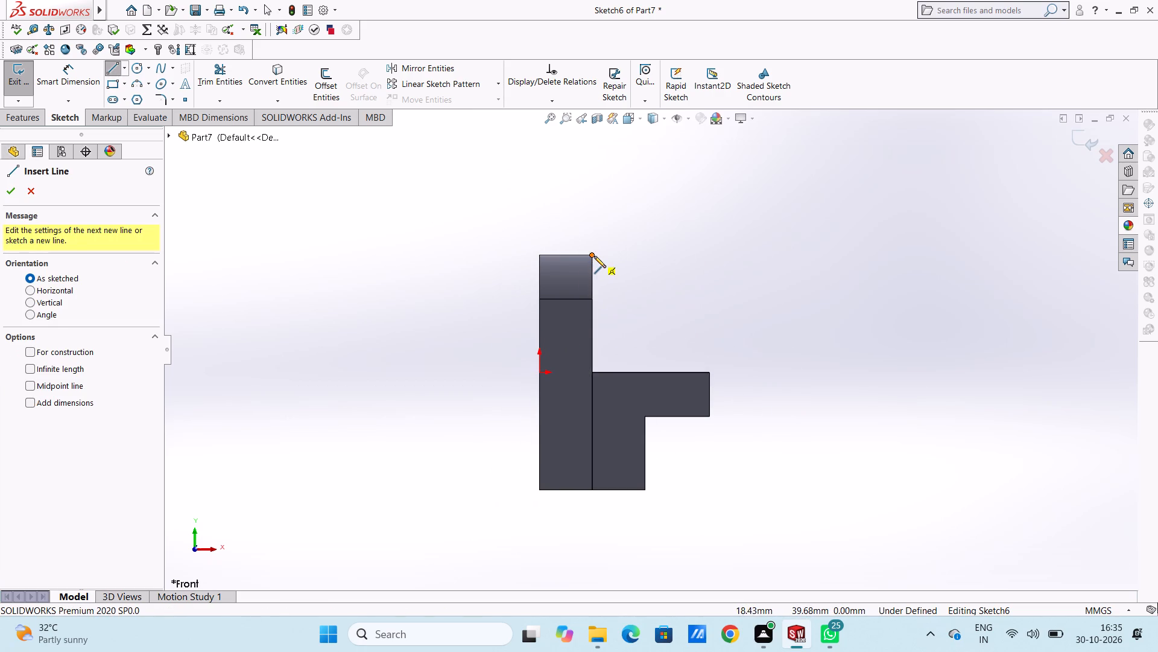
{"action": "left_click", "coordinate": [594, 256]}
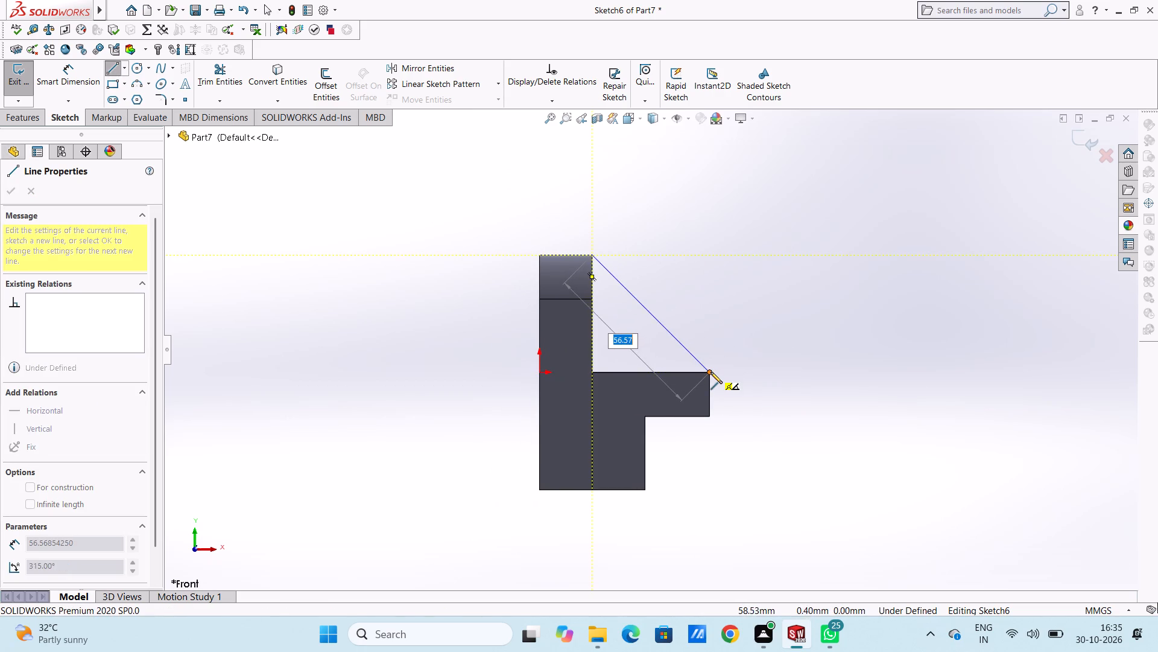
{"action": "left_click", "coordinate": [710, 372]}
{"action": "right_click", "coordinate": [810, 241]}
{"action": "left_click", "coordinate": [827, 255]}
{"action": "left_click", "coordinate": [819, 257]}
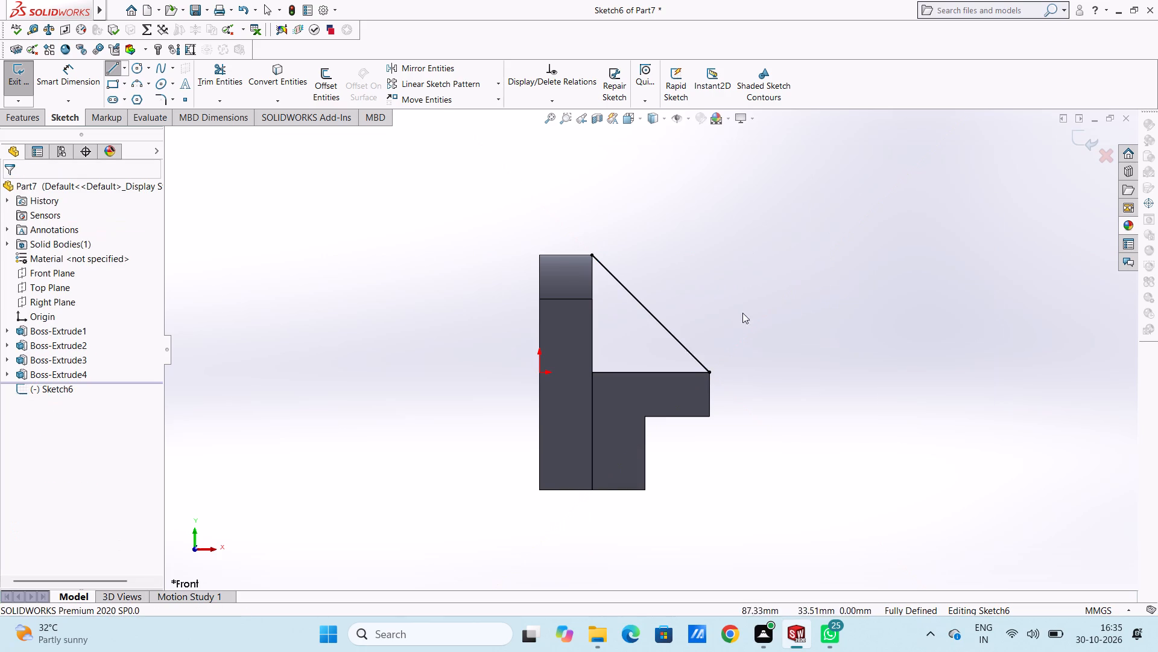
Create an 18 mm thick rib from the sloped line, with thickness on both sides and material toward the plate and ledge.
{"action": "left_click", "coordinate": [13, 112]}
{"action": "left_click", "coordinate": [473, 67]}
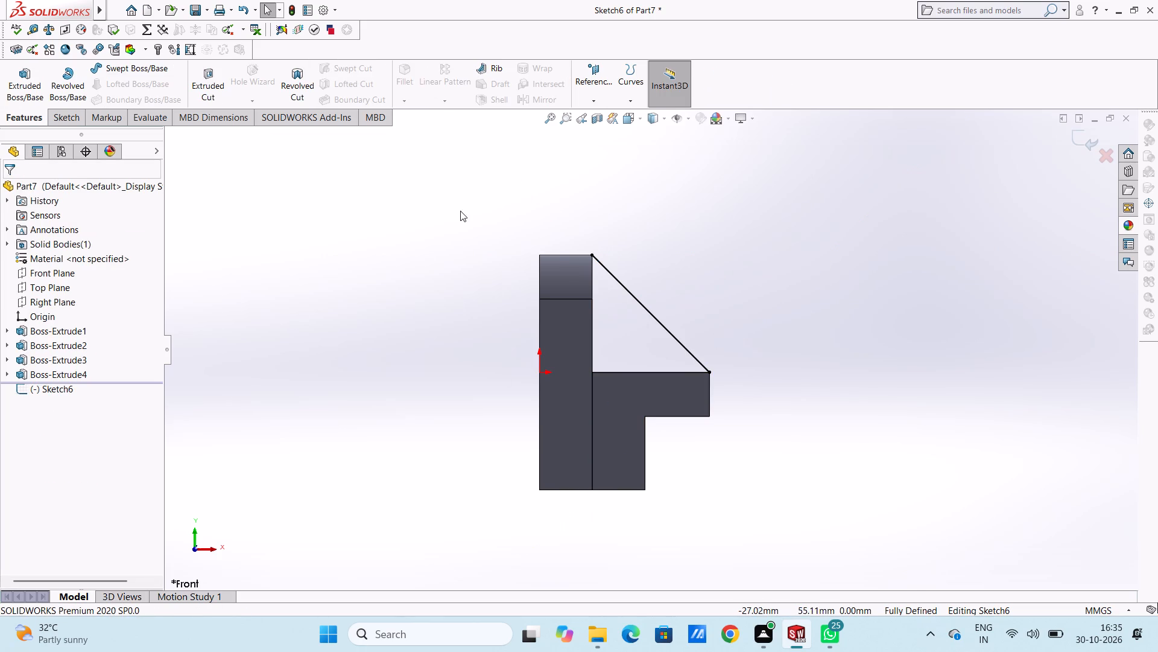
{"action": "left_click", "coordinate": [488, 69]}
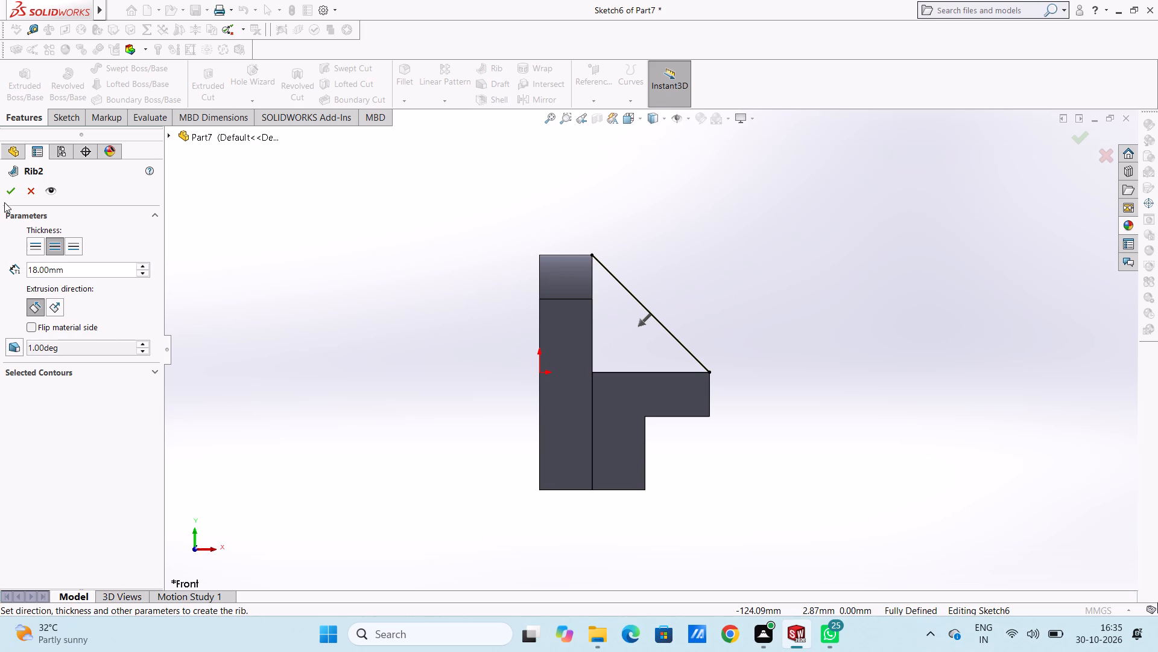
{"action": "left_click", "coordinate": [7, 187]}
{"action": "left_click", "coordinate": [443, 237]}
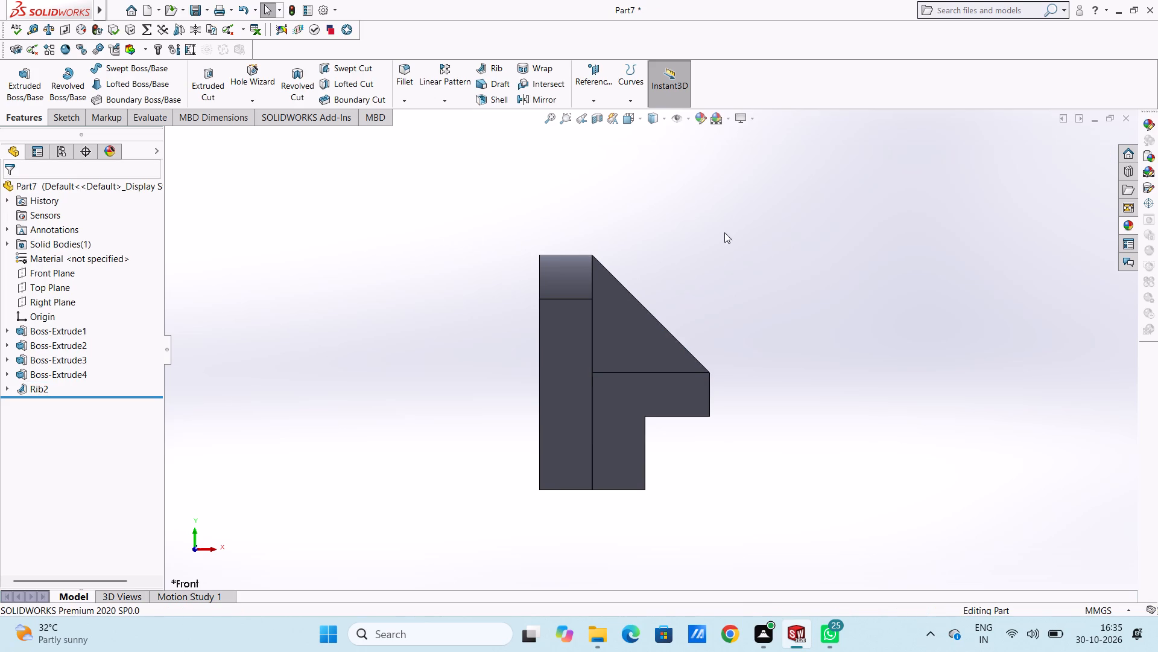
Start a new sketch on the L-shaped side face of the block and ledge, viewed from the front.
{"action": "middle_click_drag", "start_coordinate": [723, 240], "coordinate": [629, 337]}
{"action": "scroll", "coordinate": [638, 318], "scroll_direction": "up", "scroll_amount": 3}
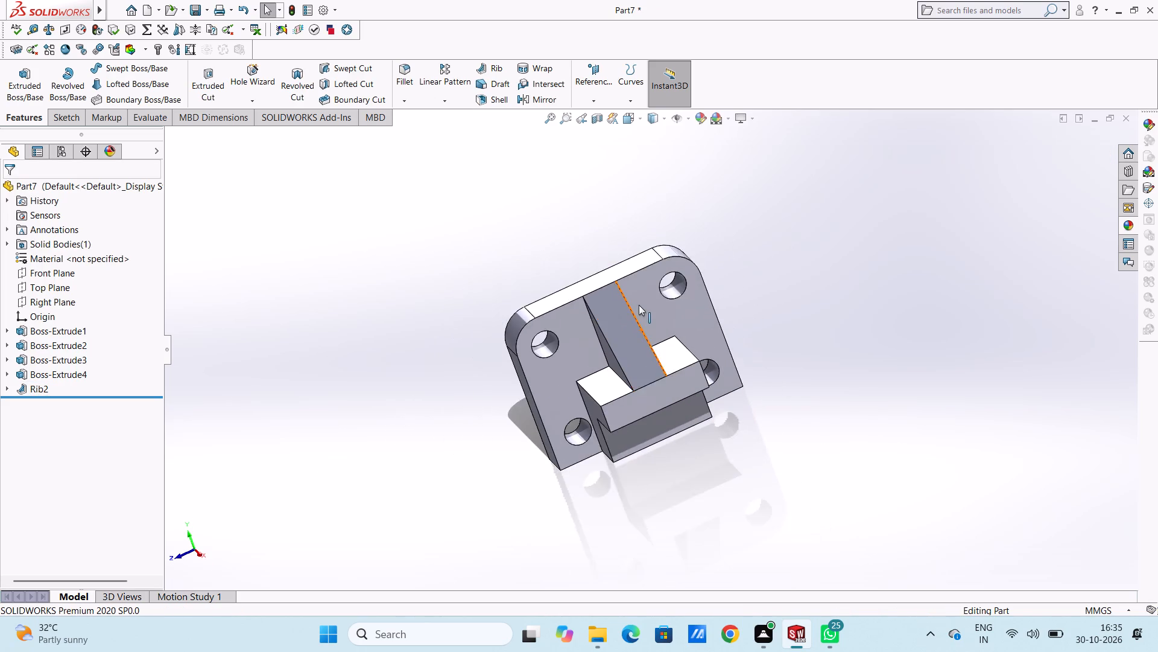
{"action": "middle_click_drag", "start_coordinate": [773, 376], "coordinate": [795, 295]}
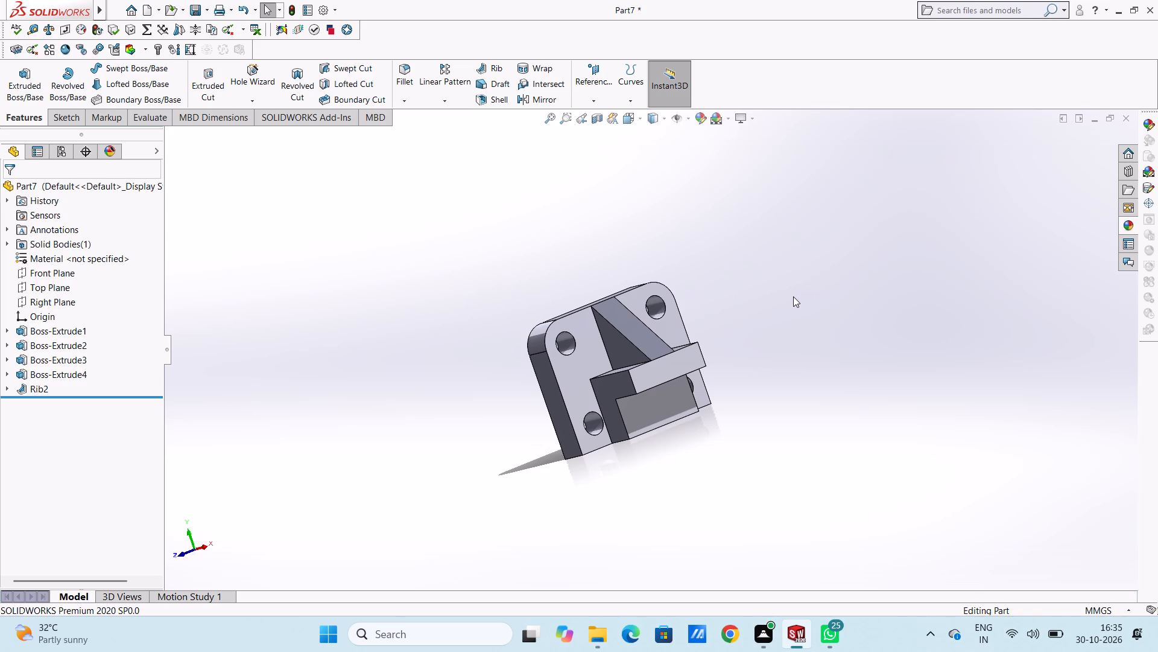
{"action": "middle_click_drag", "start_coordinate": [793, 296], "coordinate": [840, 296]}
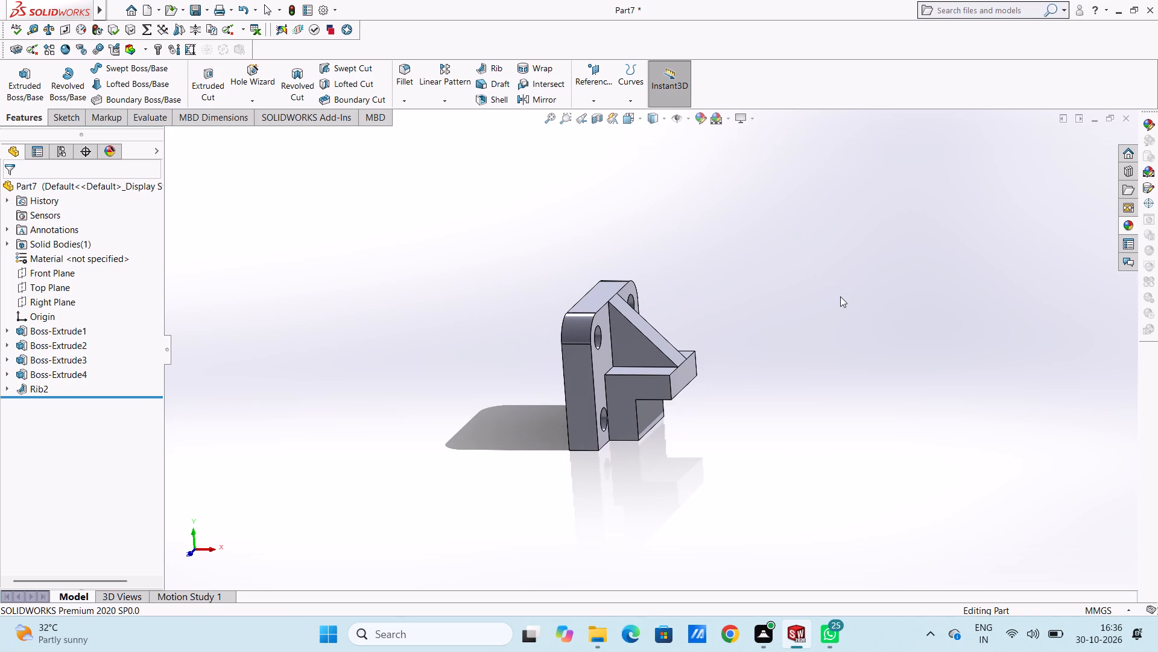
{"action": "key", "text": "ctrl+1"}
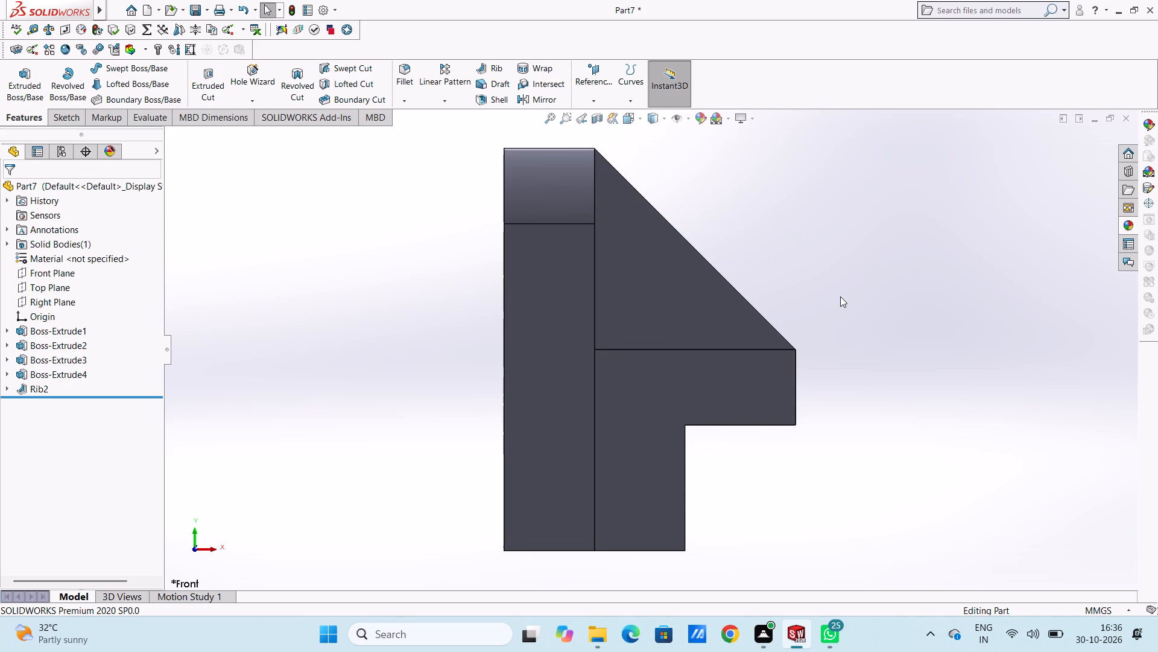
{"action": "scroll", "coordinate": [845, 310], "scroll_direction": "up", "scroll_amount": 4}
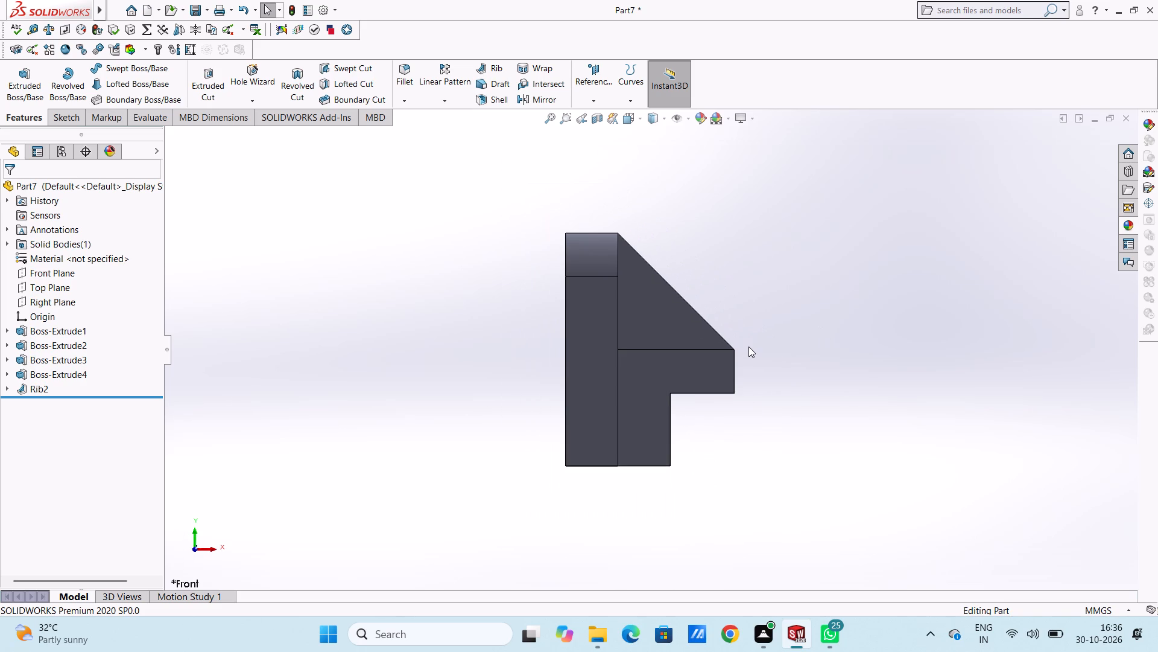
{"action": "left_click", "coordinate": [699, 366]}
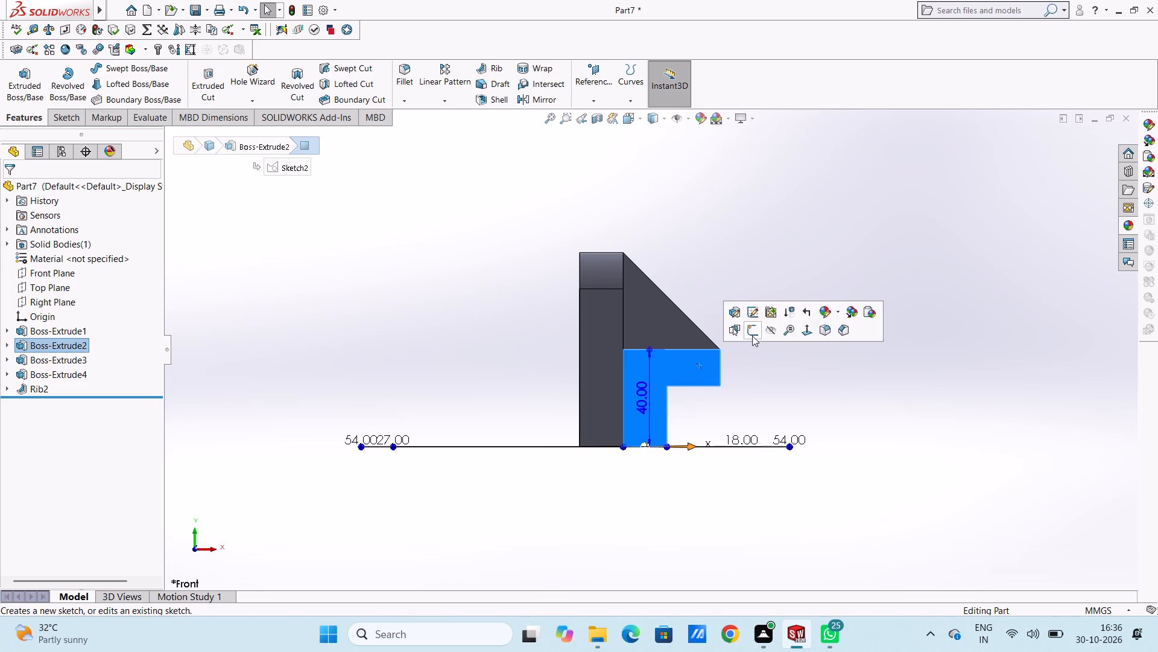
{"action": "double_click", "coordinate": [752, 335]}
{"action": "scroll", "coordinate": [759, 336], "scroll_direction": "up", "scroll_amount": 5}
{"action": "scroll", "coordinate": [814, 398], "scroll_direction": "down", "scroll_amount": 1}
{"action": "scroll", "coordinate": [648, 298], "scroll_direction": "down", "scroll_amount": 2}
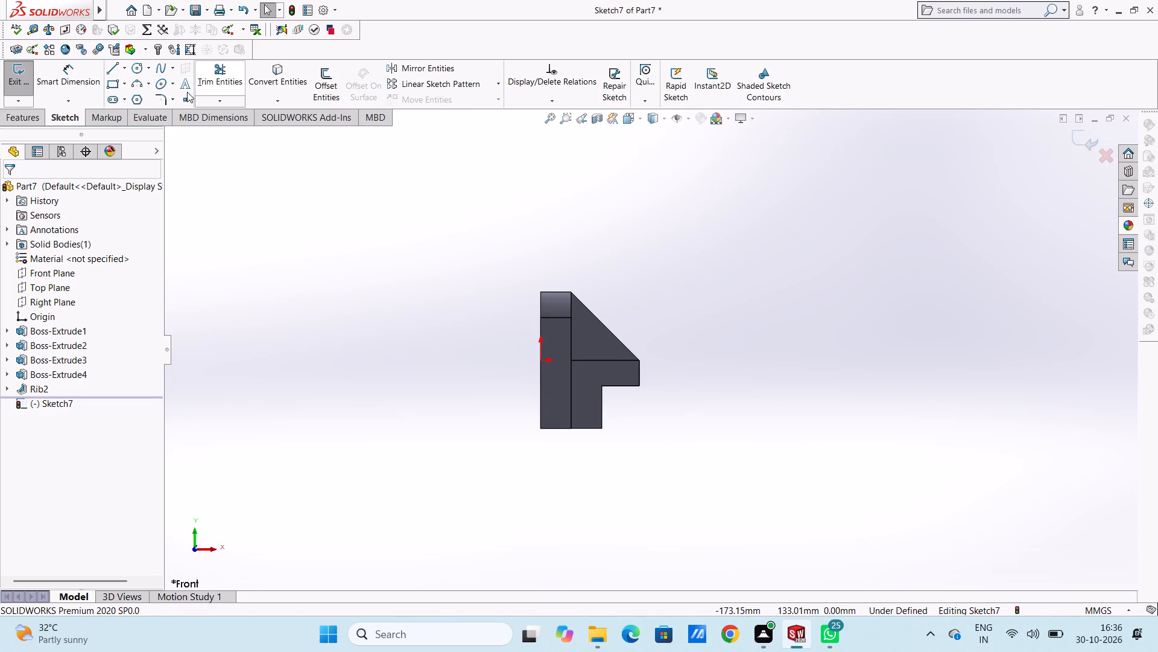
Sketch two concentric circles of about 20 mm and 11 mm radius, clear of the part beyond the ledge's outer end.
{"action": "left_click", "coordinate": [132, 65]}
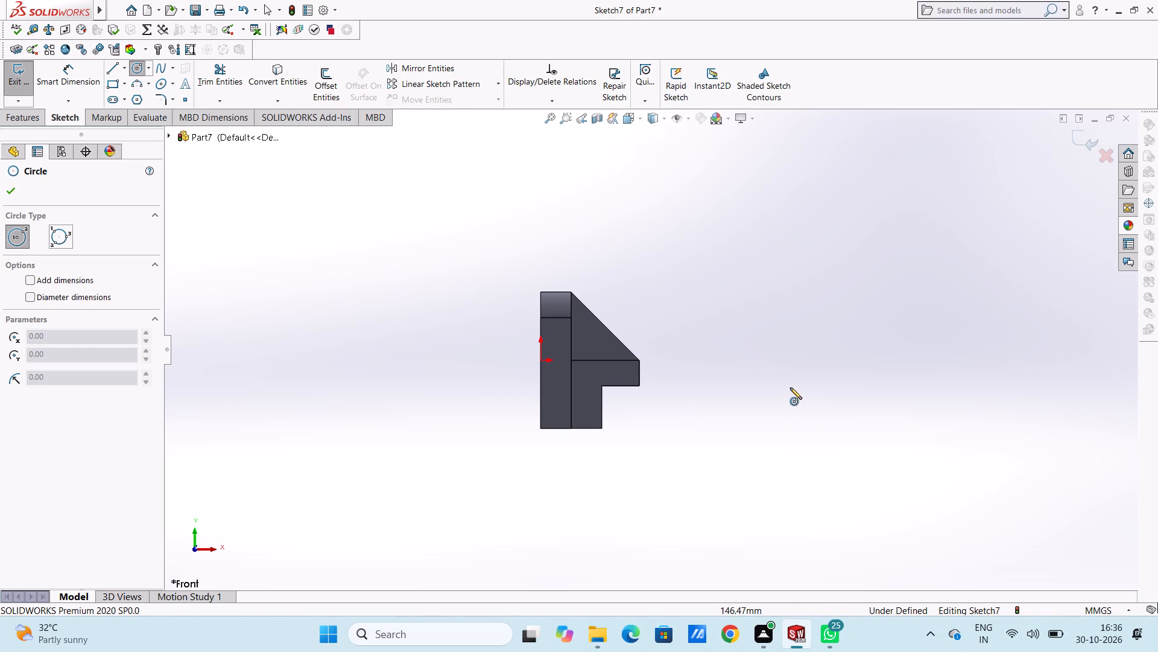
{"action": "left_click", "coordinate": [790, 387]}
{"action": "left_click", "coordinate": [811, 414]}
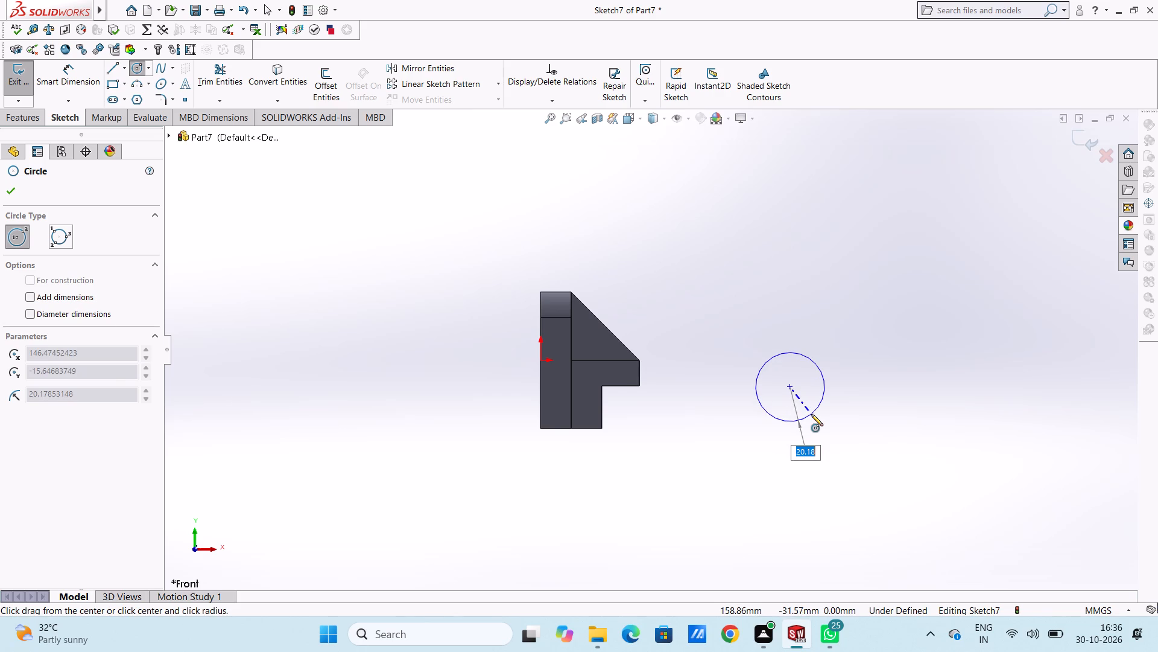
{"action": "left_click", "coordinate": [788, 387]}
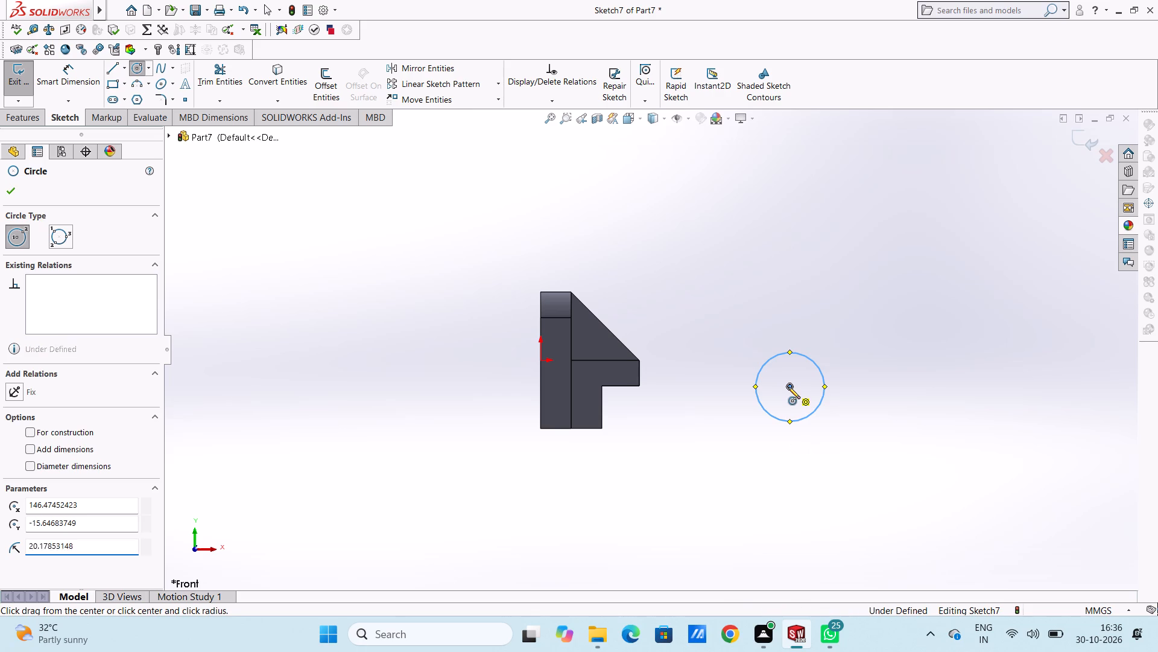
{"action": "left_click", "coordinate": [794, 405]}
{"action": "left_click", "coordinate": [8, 190]}
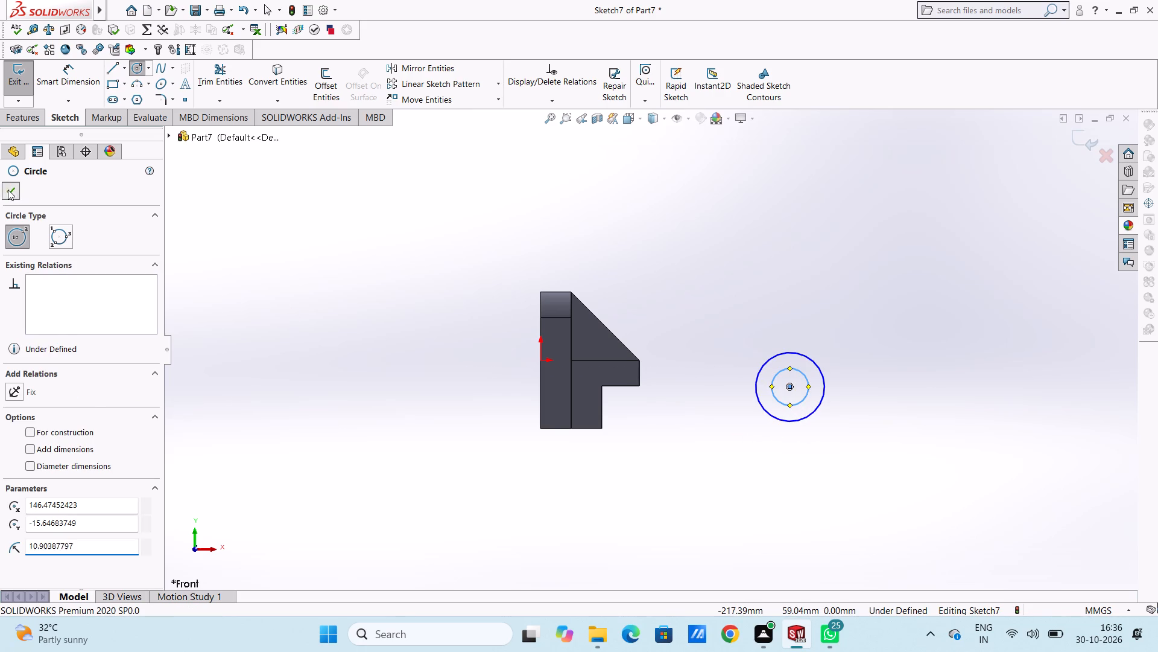
{"action": "left_click", "coordinate": [210, 240]}
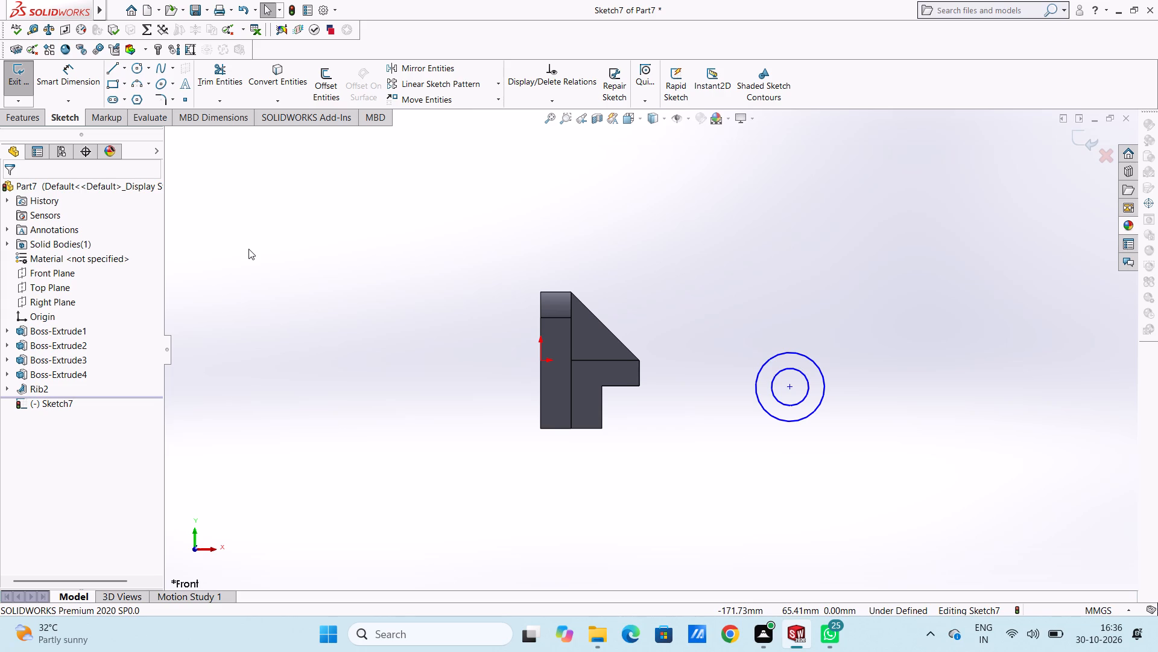
Dimension the outer circle with a 60 mm diameter.
{"action": "left_click", "coordinate": [74, 86]}
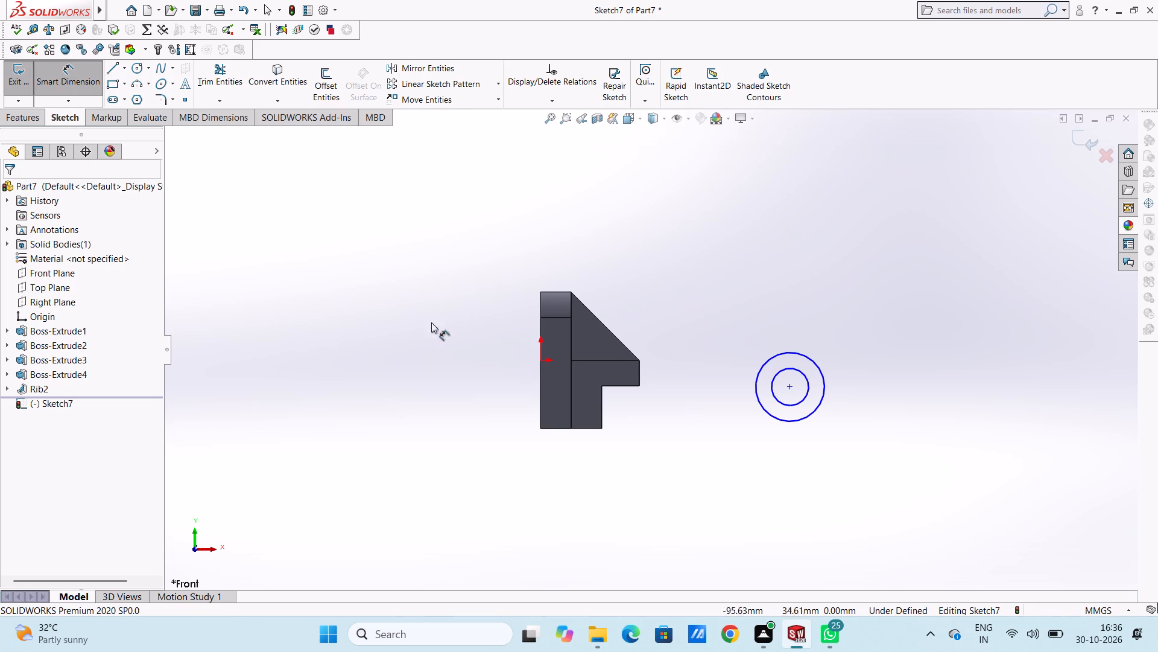
{"action": "left_click", "coordinate": [806, 353]}
{"action": "left_click", "coordinate": [972, 209]}
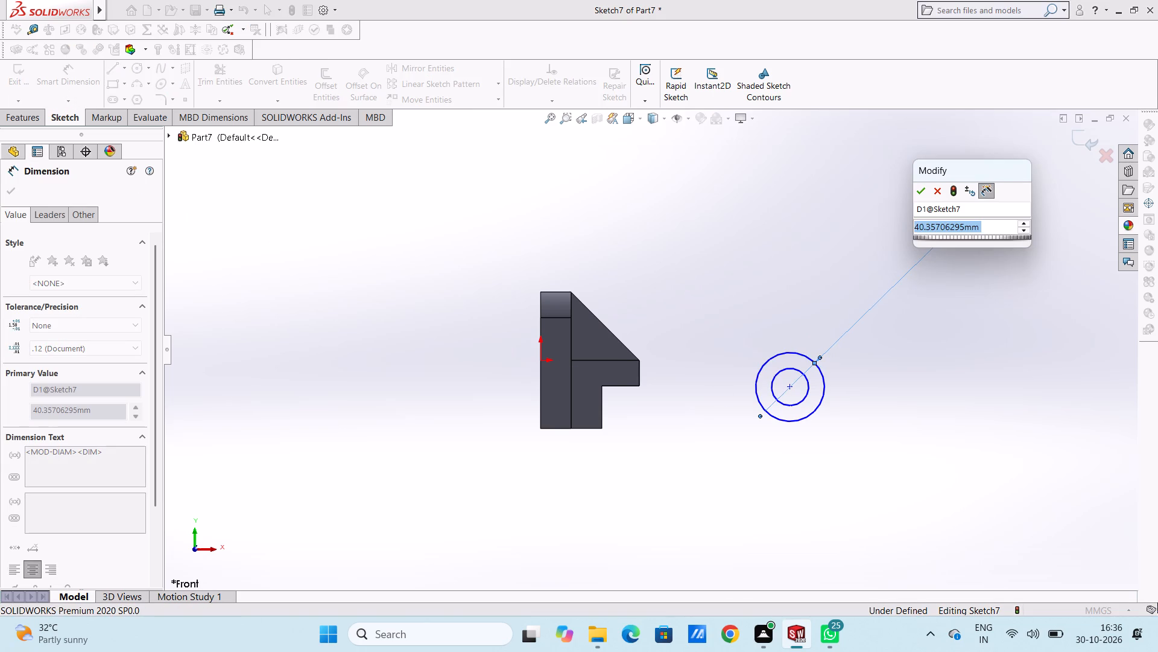
{"action": "type", "text": "60"}
{"action": "key", "text": "Return"}
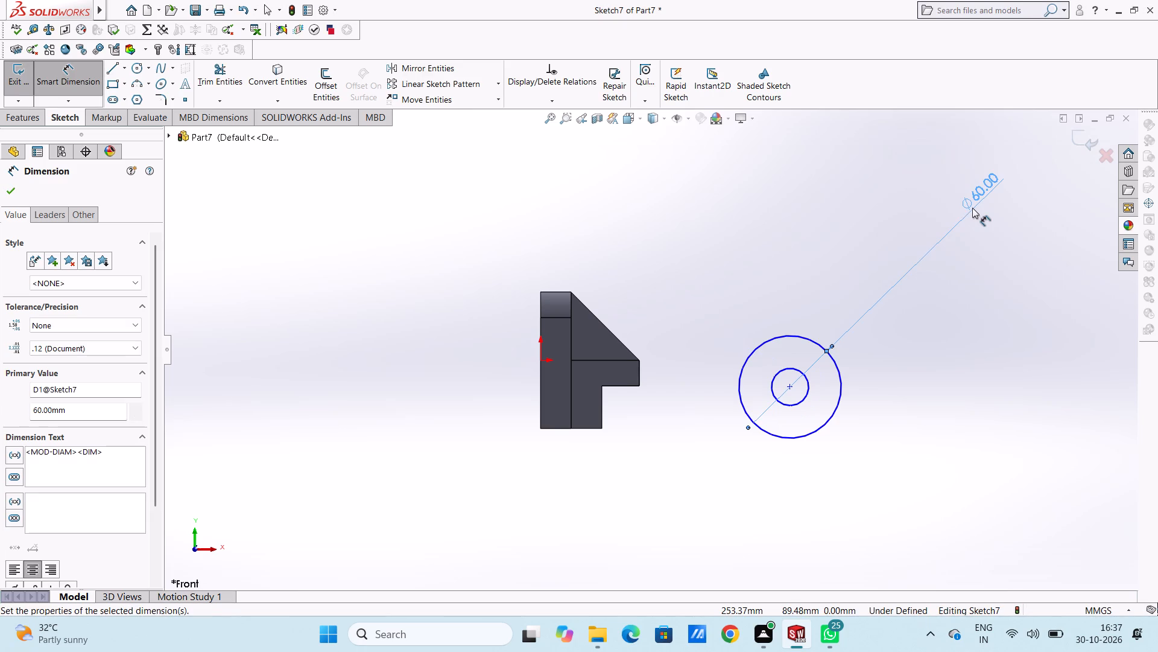
{"action": "left_click", "coordinate": [803, 252]}
Dimension the inner circle with a 36 mm diameter.
{"action": "left_click", "coordinate": [796, 374]}
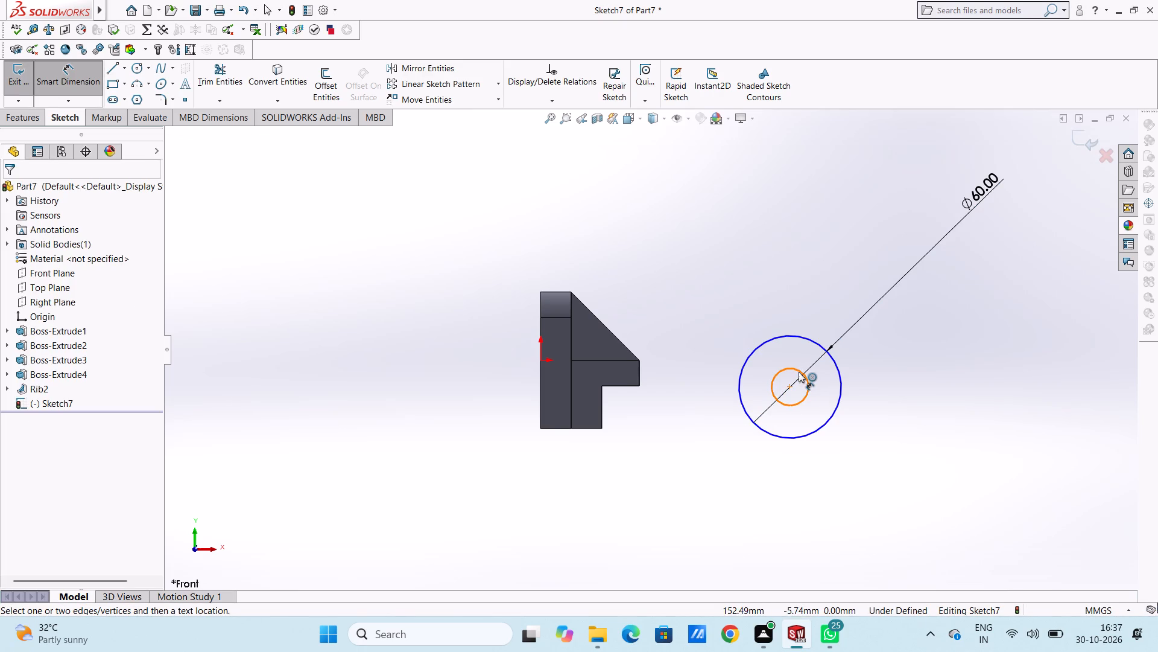
{"action": "left_click", "coordinate": [797, 372]}
{"action": "left_click", "coordinate": [941, 328]}
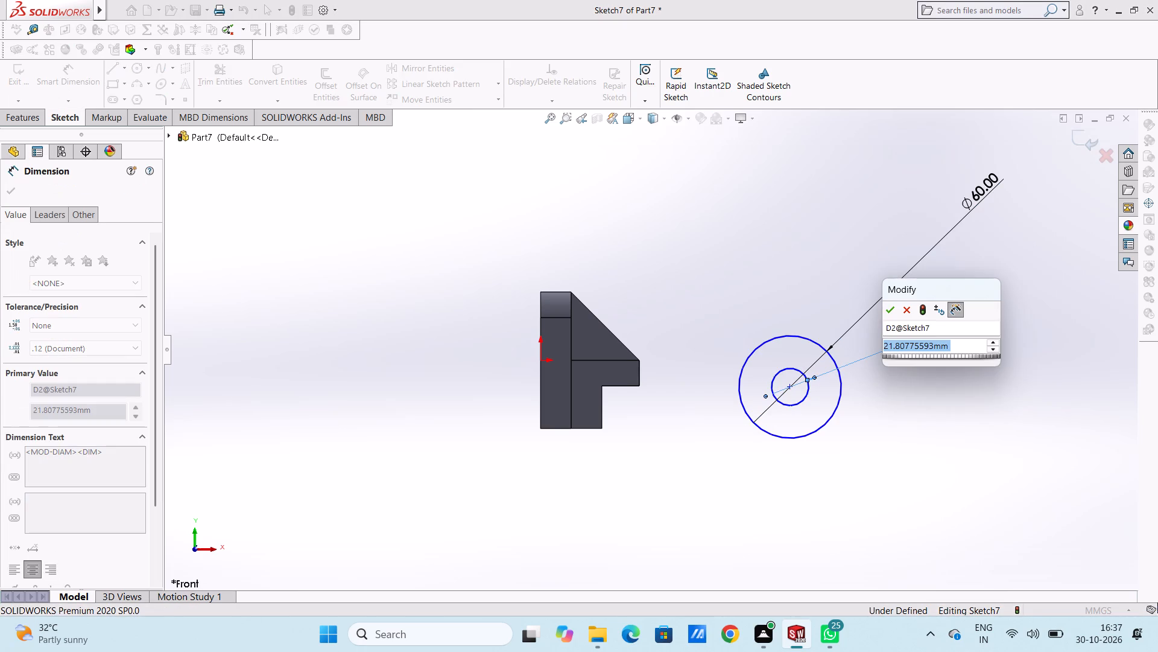
{"action": "type", "text": "36"}
{"action": "key", "text": "Return"}
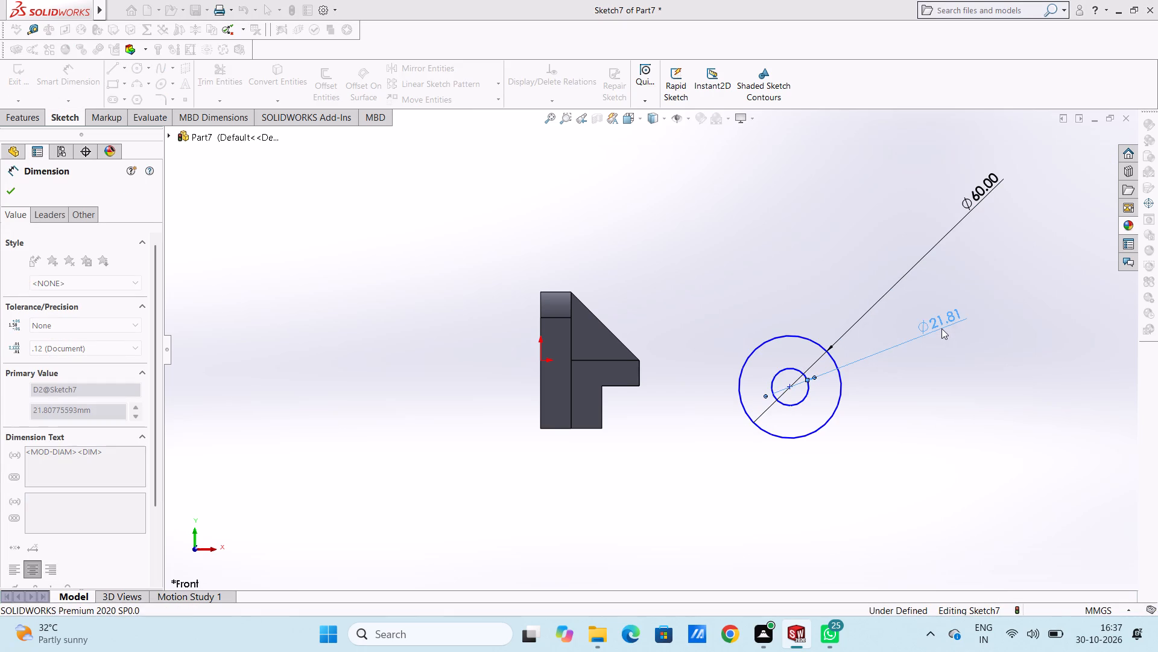
{"action": "left_click", "coordinate": [745, 280]}
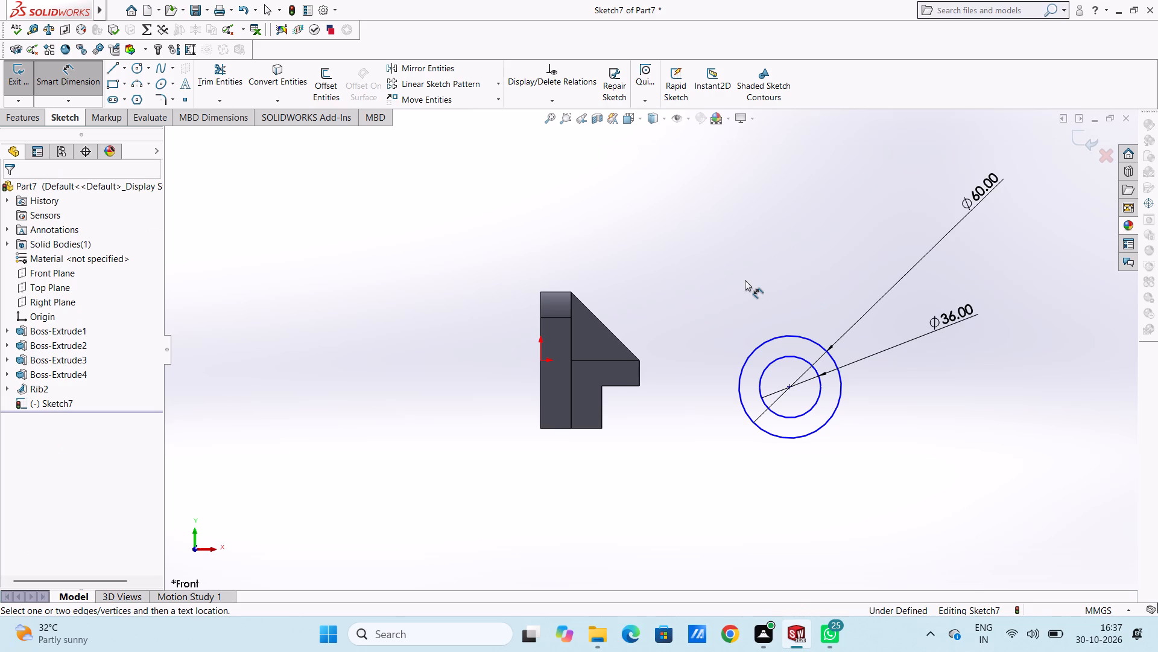
Dimension the horizontal distance from the plate's inner vertical edge to the circles' centre as 122 mm.
{"action": "left_click", "coordinate": [572, 350]}
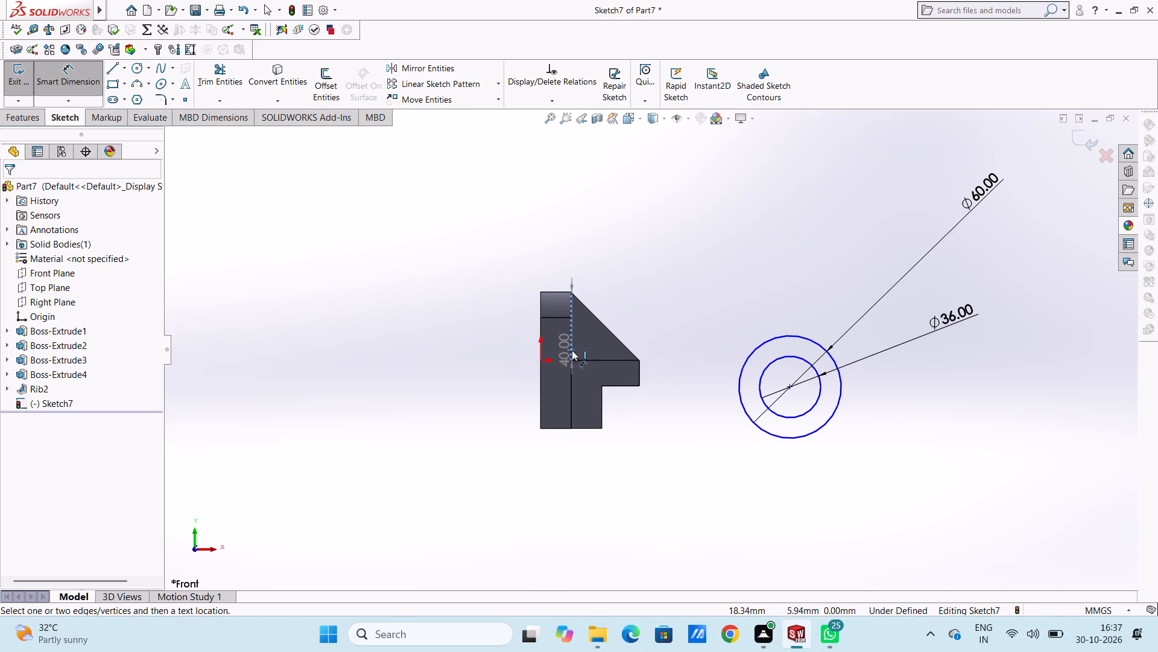
{"action": "left_click", "coordinate": [790, 390]}
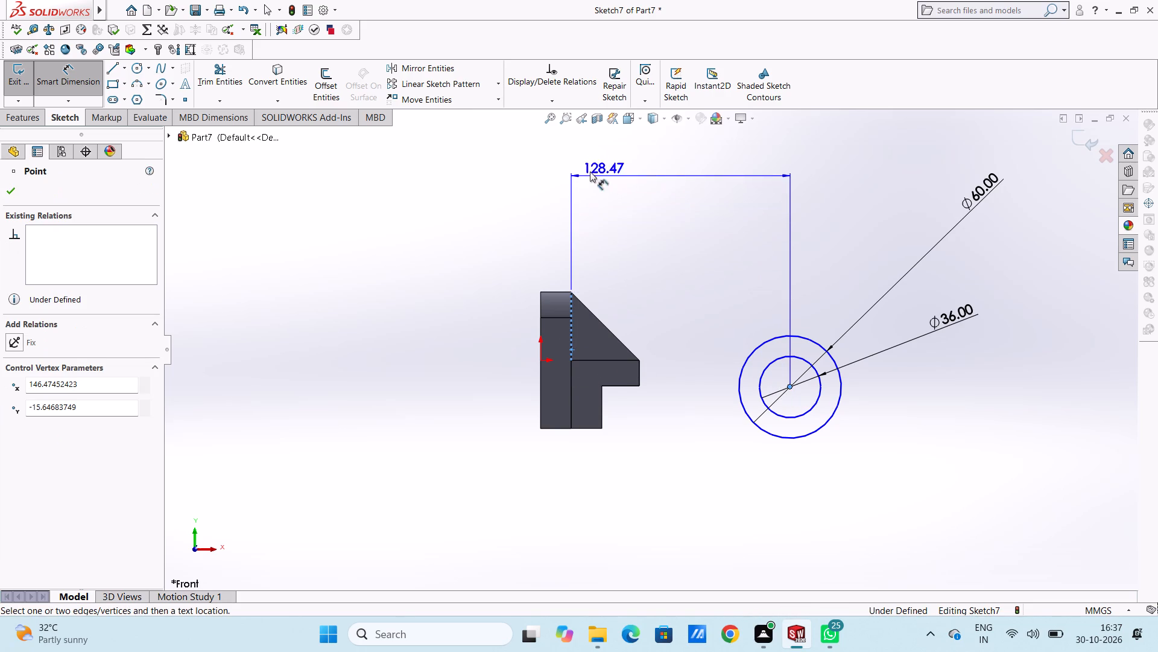
{"action": "left_click", "coordinate": [493, 151]}
{"action": "type", "text": "122"}
{"action": "key", "text": "Return"}
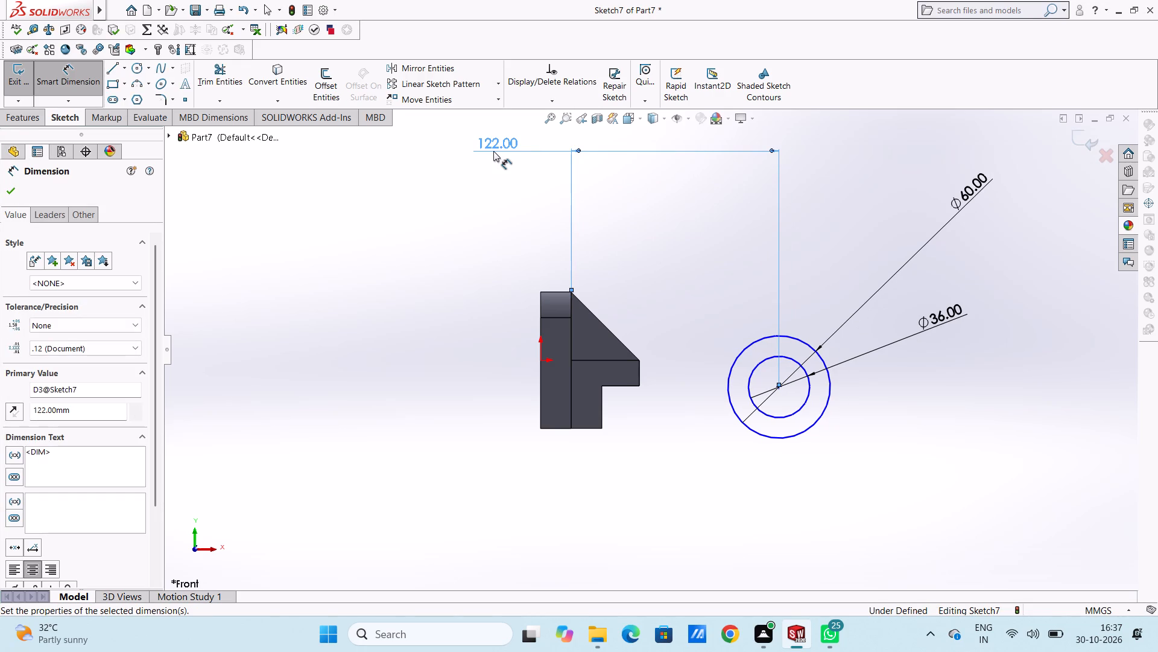
{"action": "left_click", "coordinate": [385, 351]}
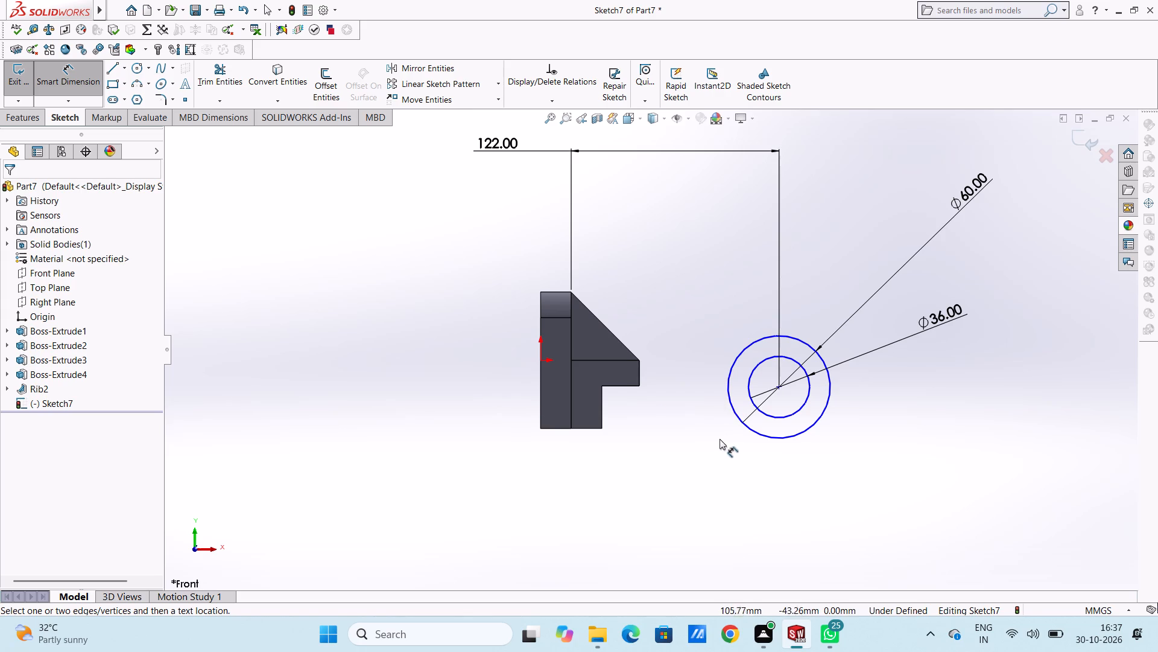
Dimension the vertical distance from the ledge's top edge down to the circles' centre as 36 mm.
{"action": "scroll", "coordinate": [726, 449], "scroll_direction": "down", "scroll_amount": 4}
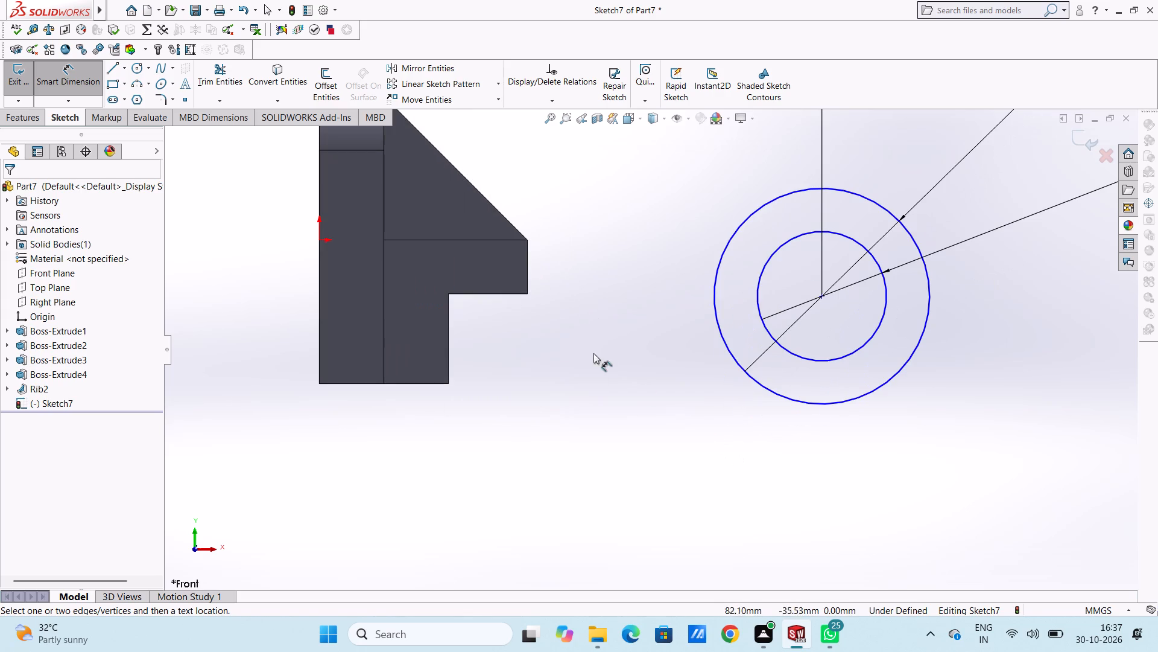
{"action": "left_click", "coordinate": [503, 240]}
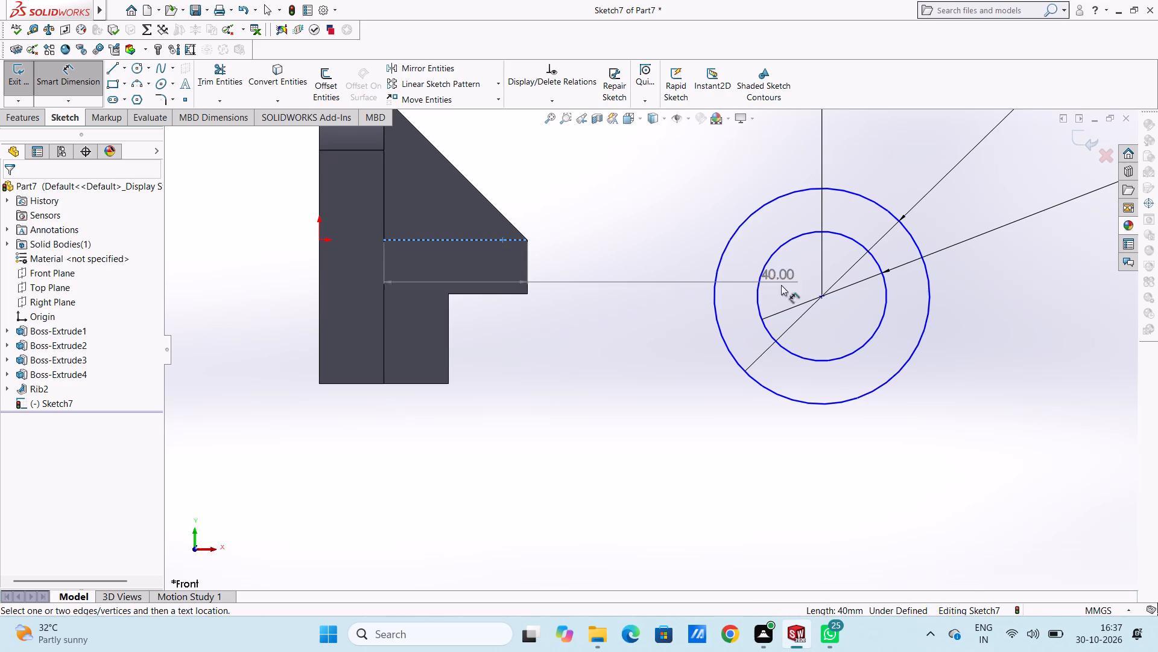
{"action": "left_click", "coordinate": [818, 298]}
{"action": "scroll", "coordinate": [949, 319], "scroll_direction": "up", "scroll_amount": 3}
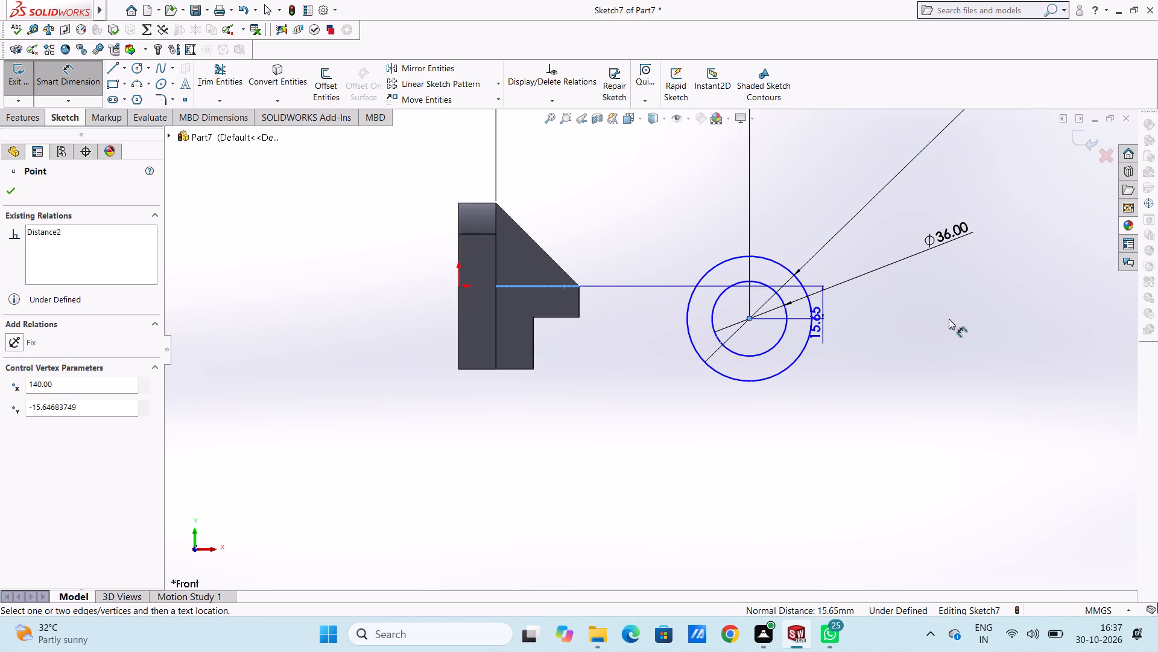
{"action": "left_click", "coordinate": [1065, 344]}
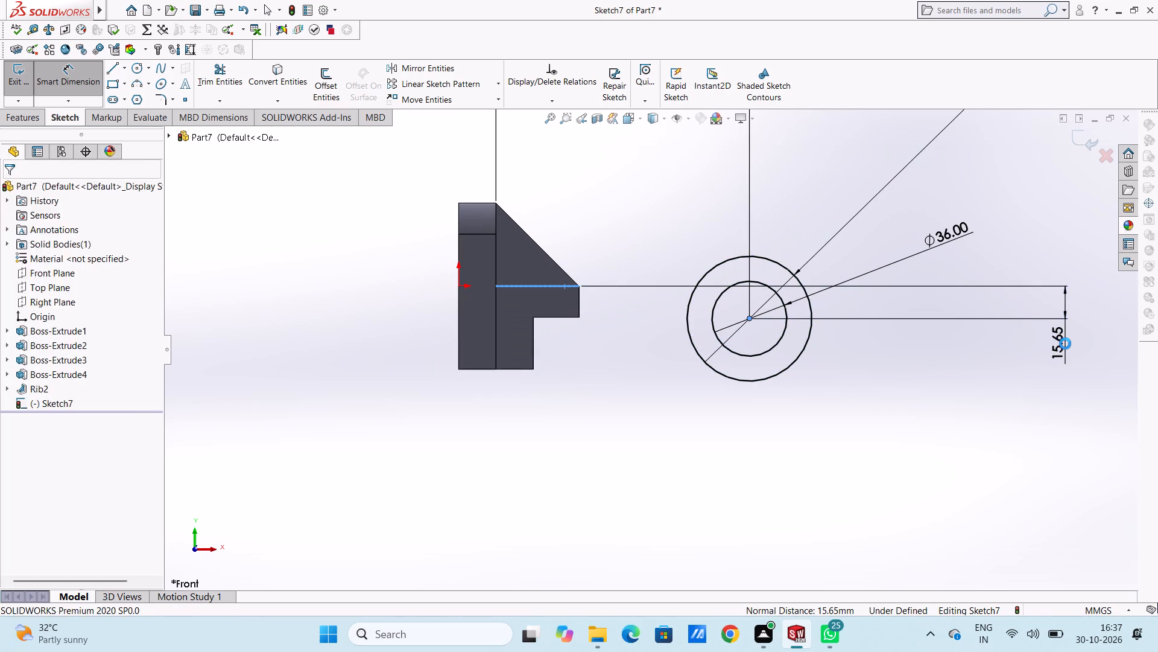
{"action": "type", "text": "36"}
{"action": "key", "text": "Return"}
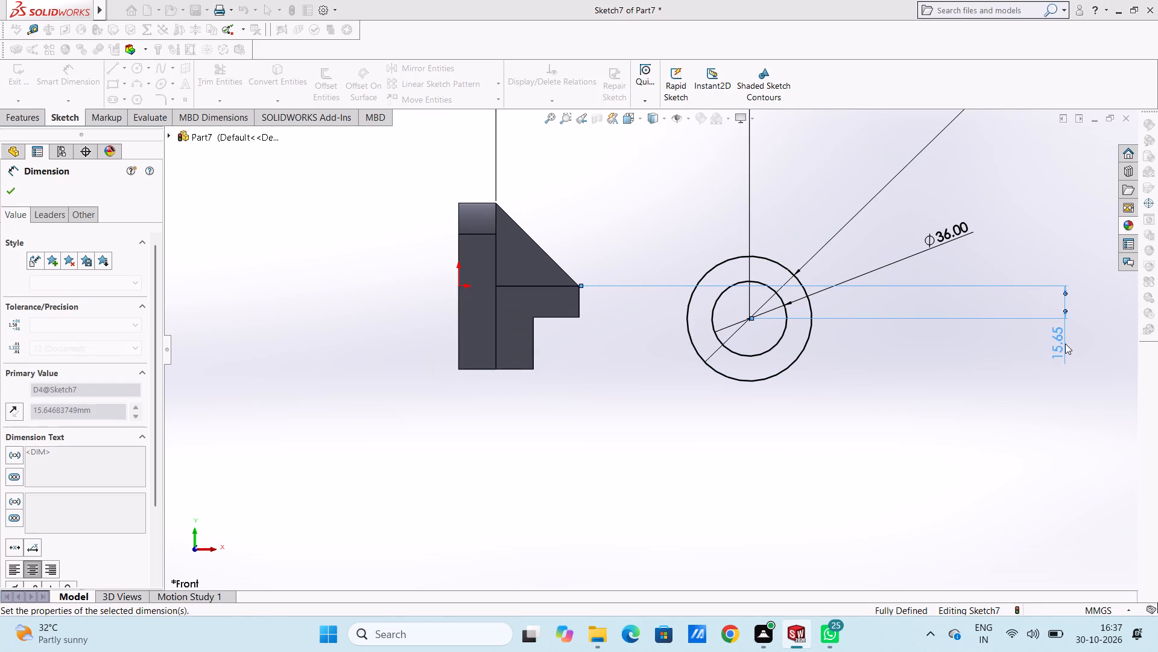
{"action": "left_click", "coordinate": [642, 226]}
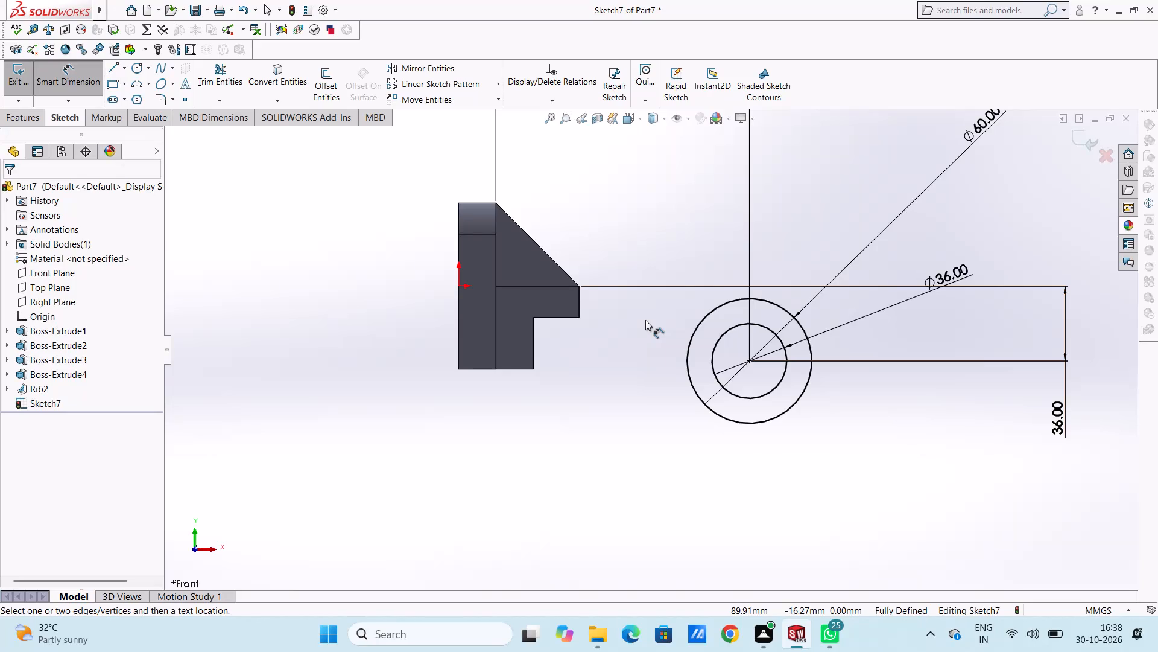
Sketch a line down from the ledge's outer top corner with a 6 mm length entered, continuing to the top of the outer circle.
{"action": "left_click", "coordinate": [110, 69]}
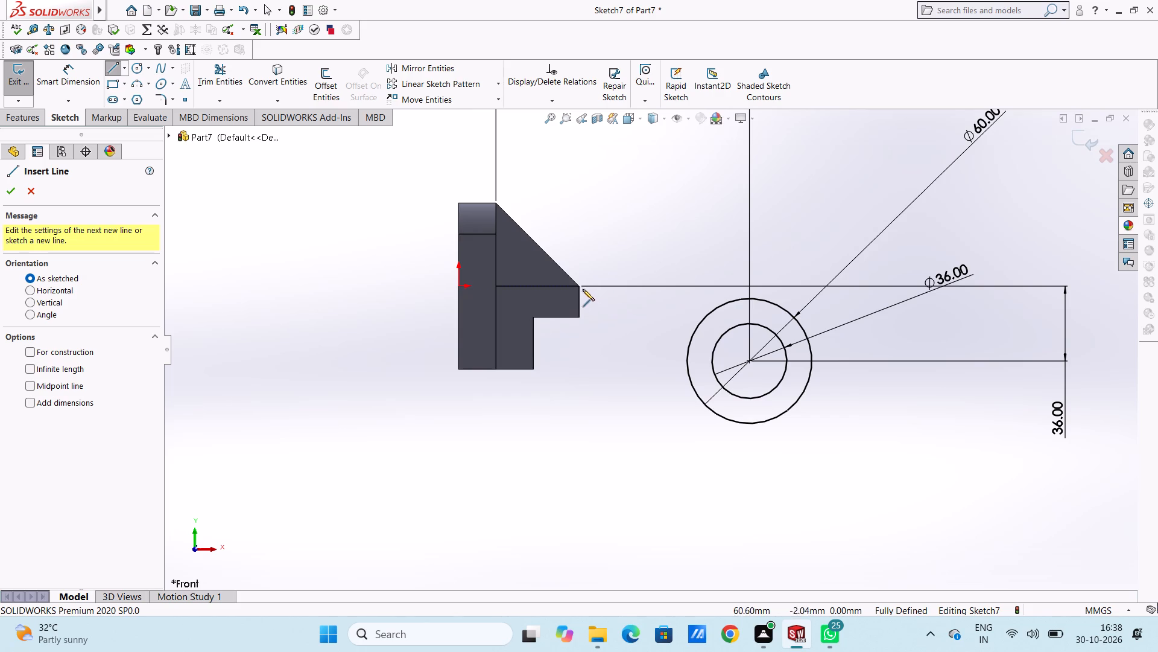
{"action": "left_click", "coordinate": [580, 286]}
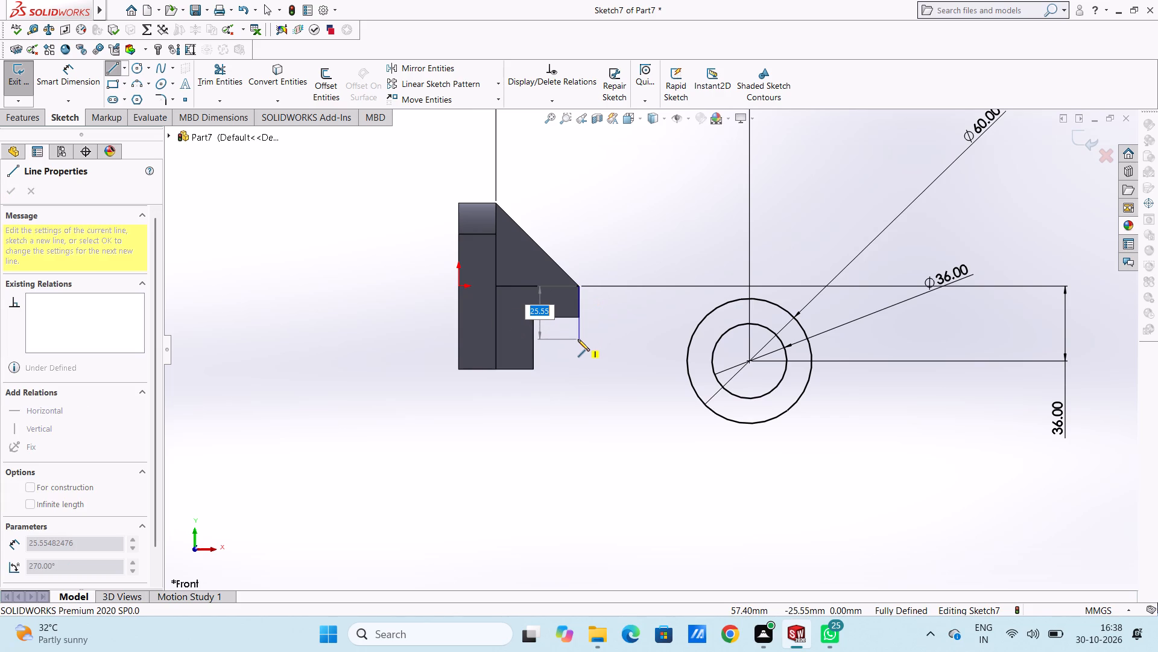
{"action": "key", "text": "6"}
{"action": "key", "text": "Return"}
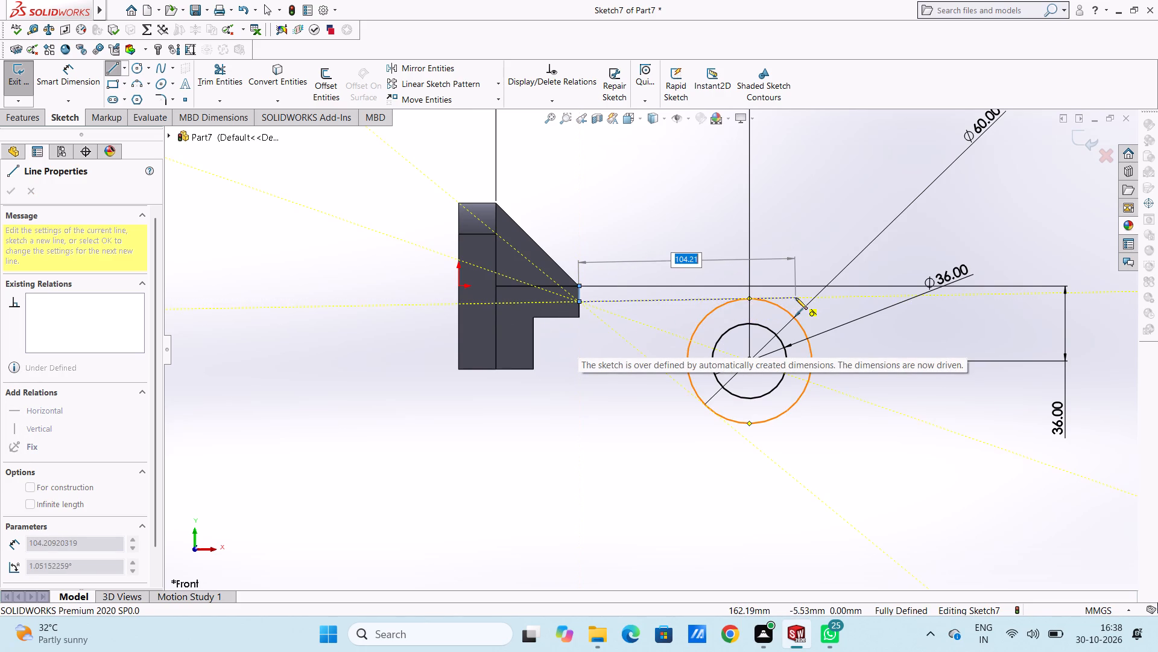
{"action": "left_click", "coordinate": [749, 298]}
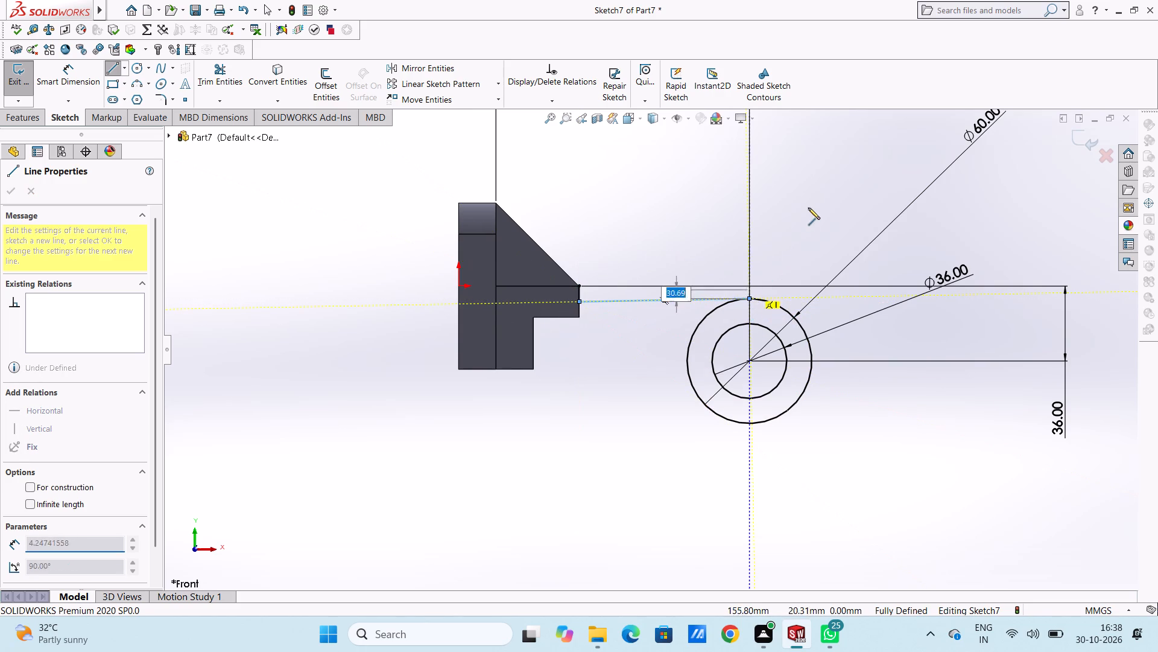
{"action": "right_click", "coordinate": [812, 199]}
{"action": "left_click", "coordinate": [820, 211]}
{"action": "left_click", "coordinate": [793, 221]}
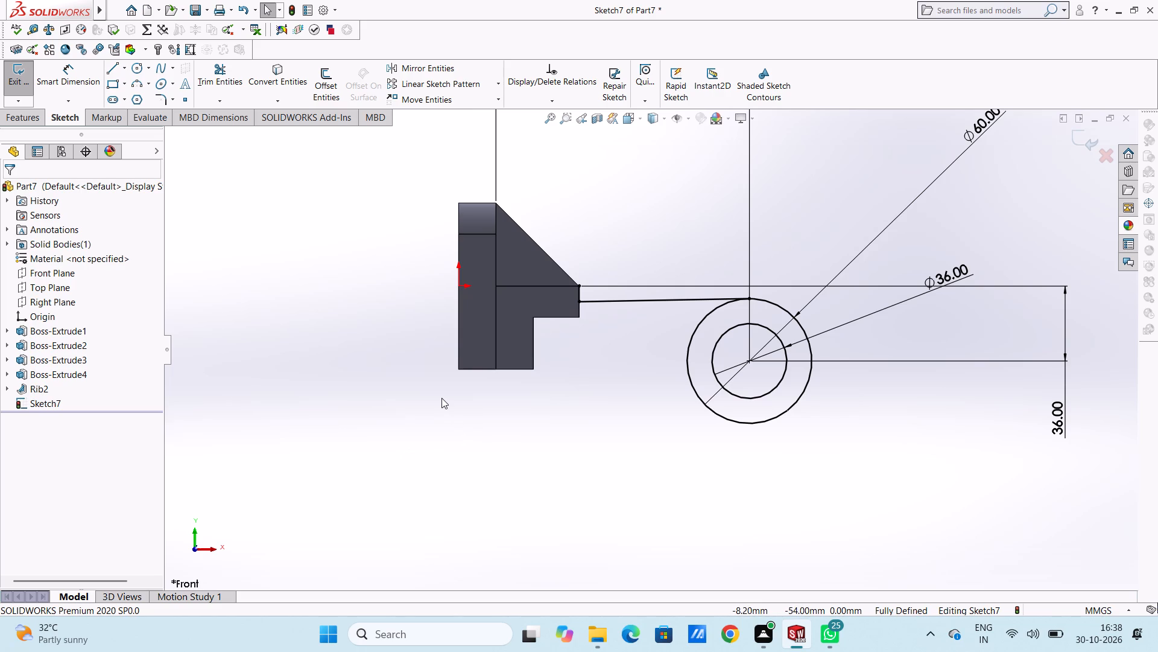
Sketch connected lines from the block-ledge inner corner: 60 mm horizontally outward, 51 mm down, and 44 mm across to the outer circle's bottom.
{"action": "left_click", "coordinate": [116, 69]}
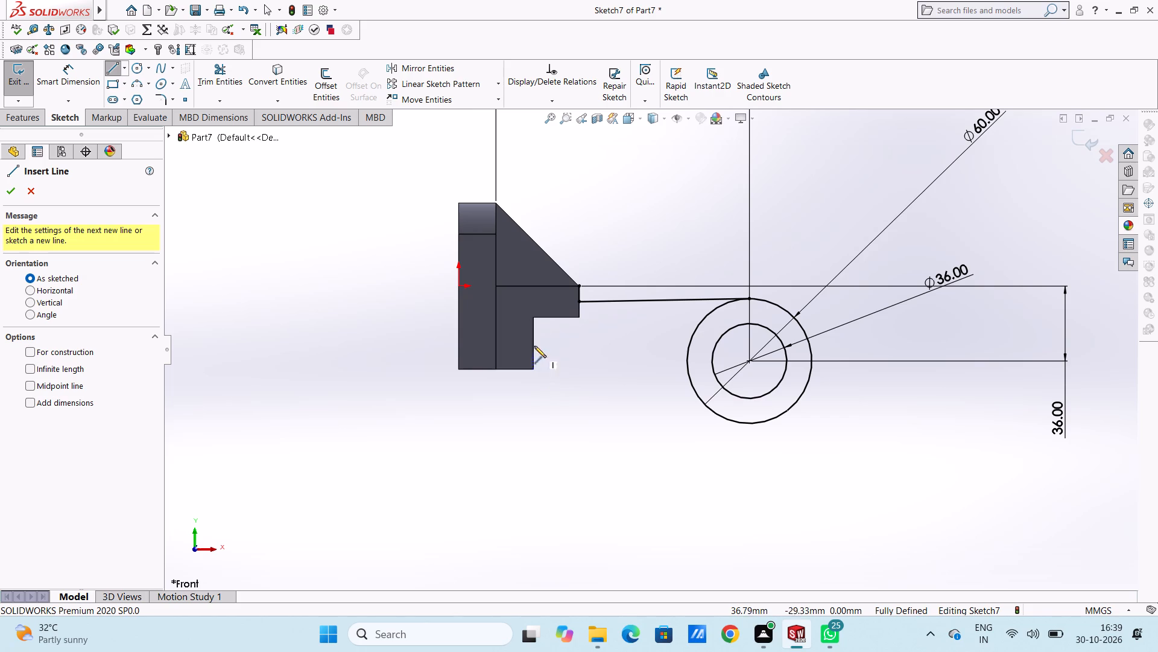
{"action": "left_click", "coordinate": [534, 318]}
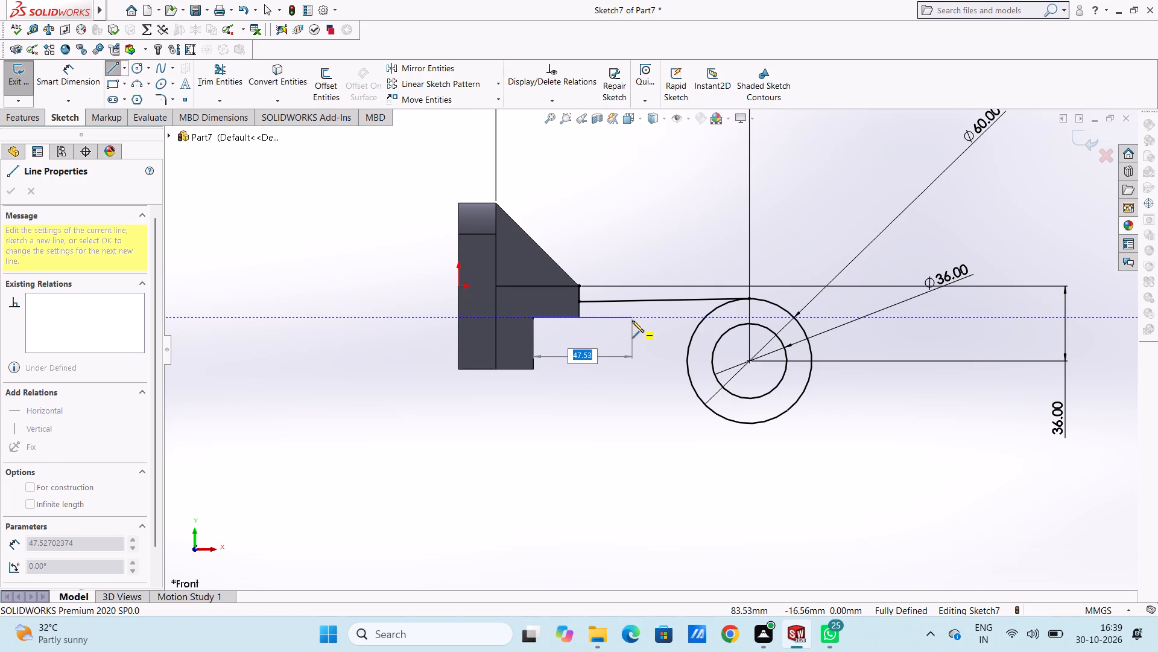
{"action": "type", "text": "60"}
{"action": "key", "text": "Return"}
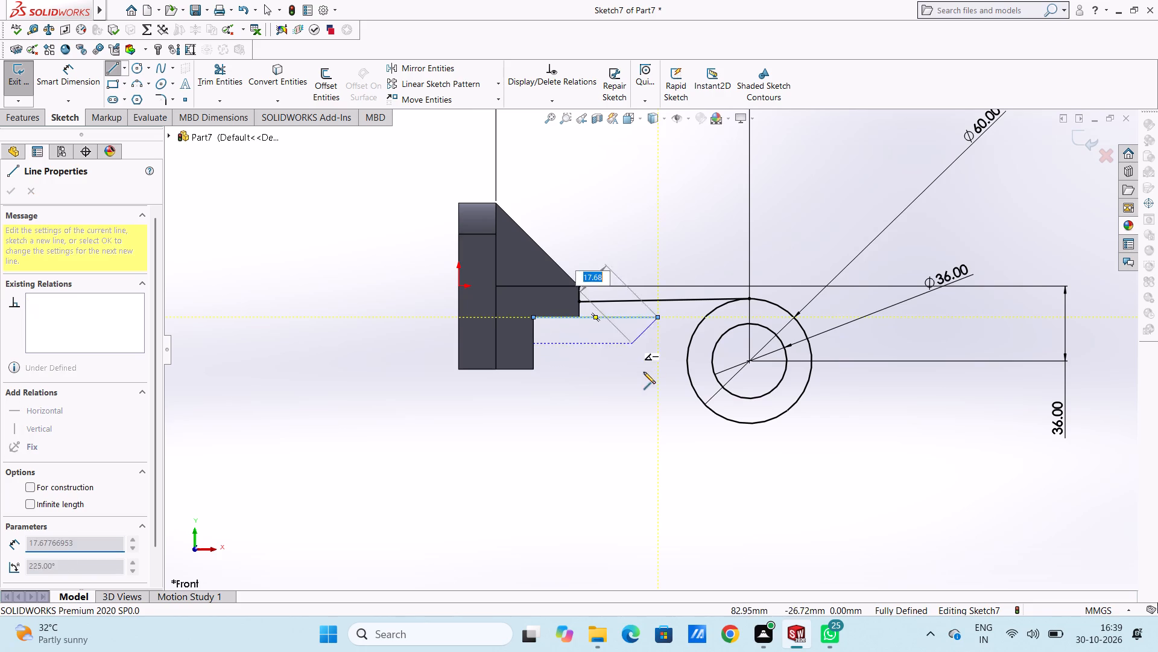
{"action": "left_click", "coordinate": [657, 424]}
{"action": "left_click", "coordinate": [750, 426]}
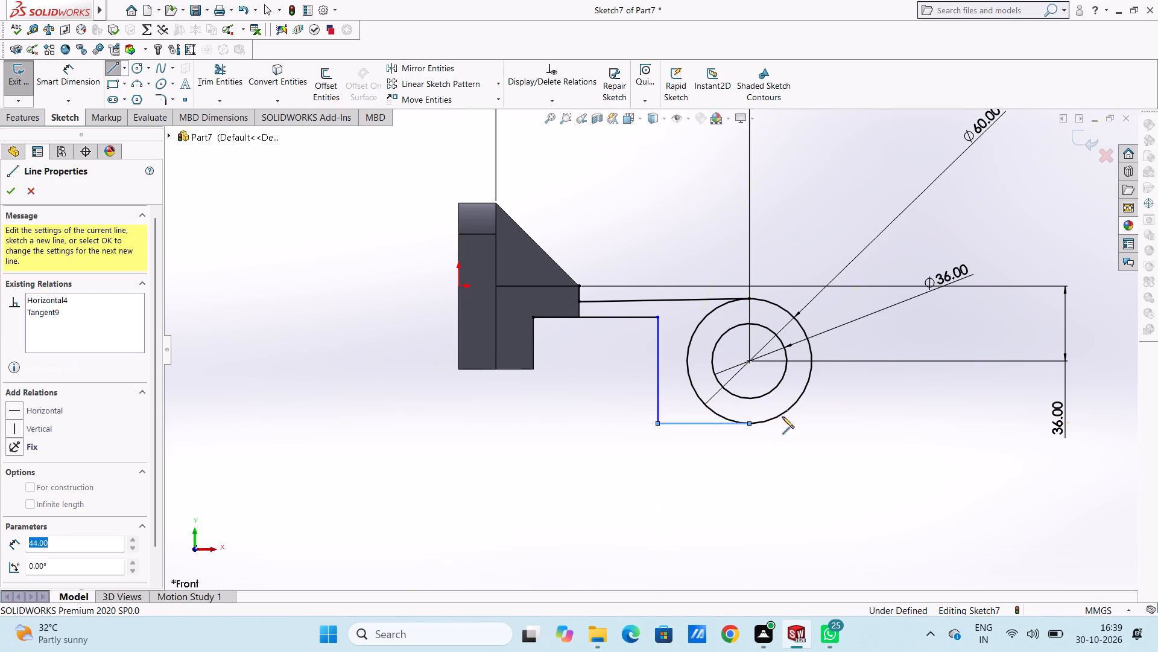
{"action": "right_click", "coordinate": [914, 389]}
{"action": "left_click", "coordinate": [920, 399]}
{"action": "left_click", "coordinate": [850, 423]}
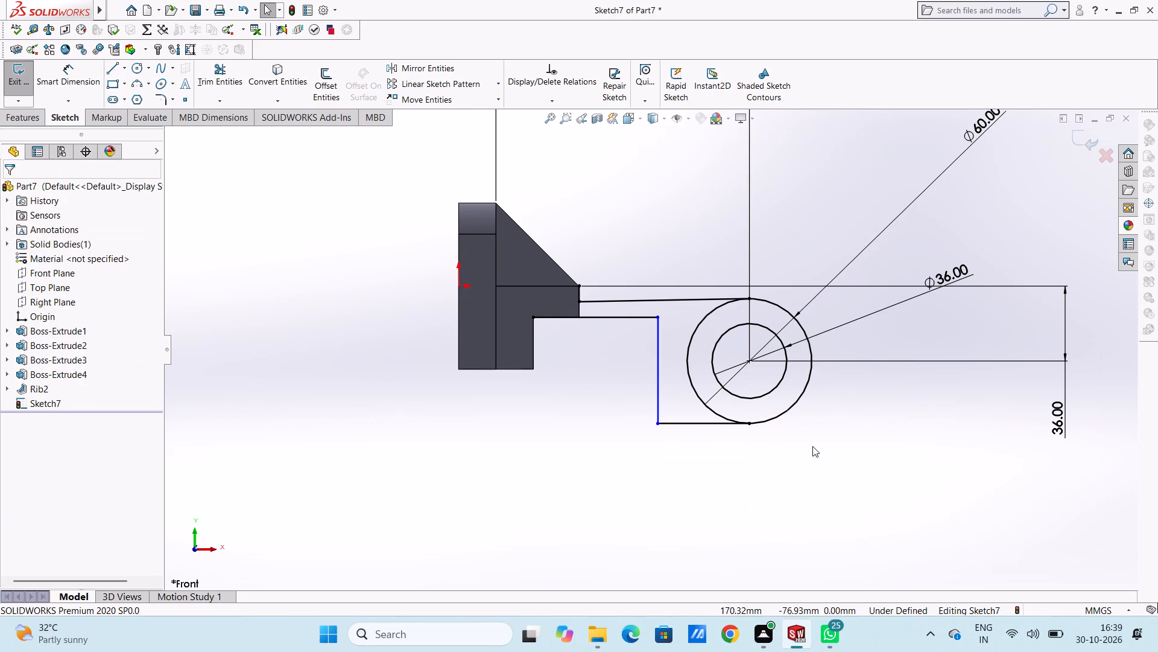
Sketch a vertical line from the upper connecting line's start down the ledge's outer edge, extending past the 60 mm horizontal line.
{"action": "scroll", "coordinate": [618, 293], "scroll_direction": "down", "scroll_amount": 2}
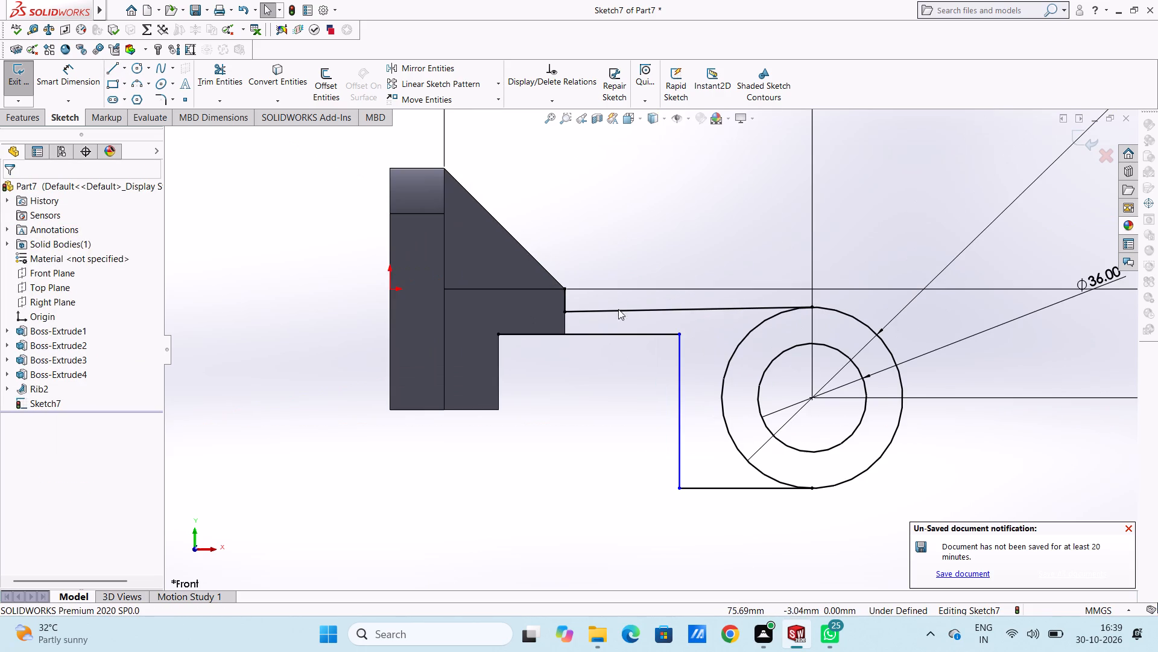
{"action": "left_click", "coordinate": [113, 74]}
{"action": "left_click", "coordinate": [563, 313]}
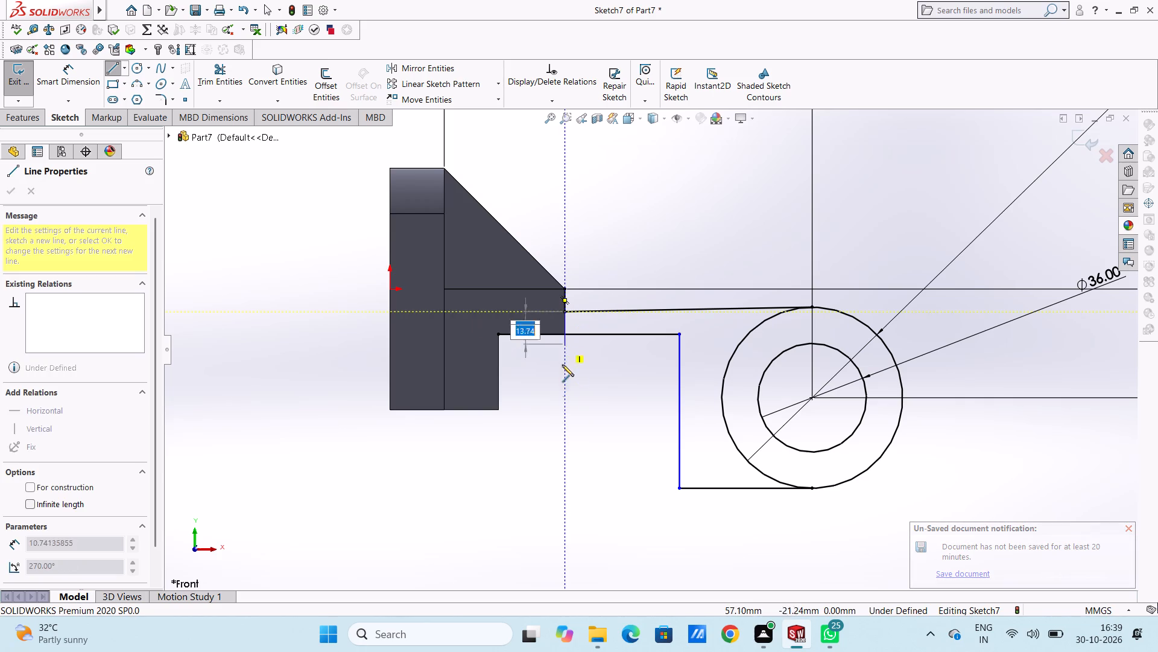
{"action": "left_click", "coordinate": [565, 385]}
{"action": "right_click", "coordinate": [541, 374]}
{"action": "double_click", "coordinate": [547, 382]}
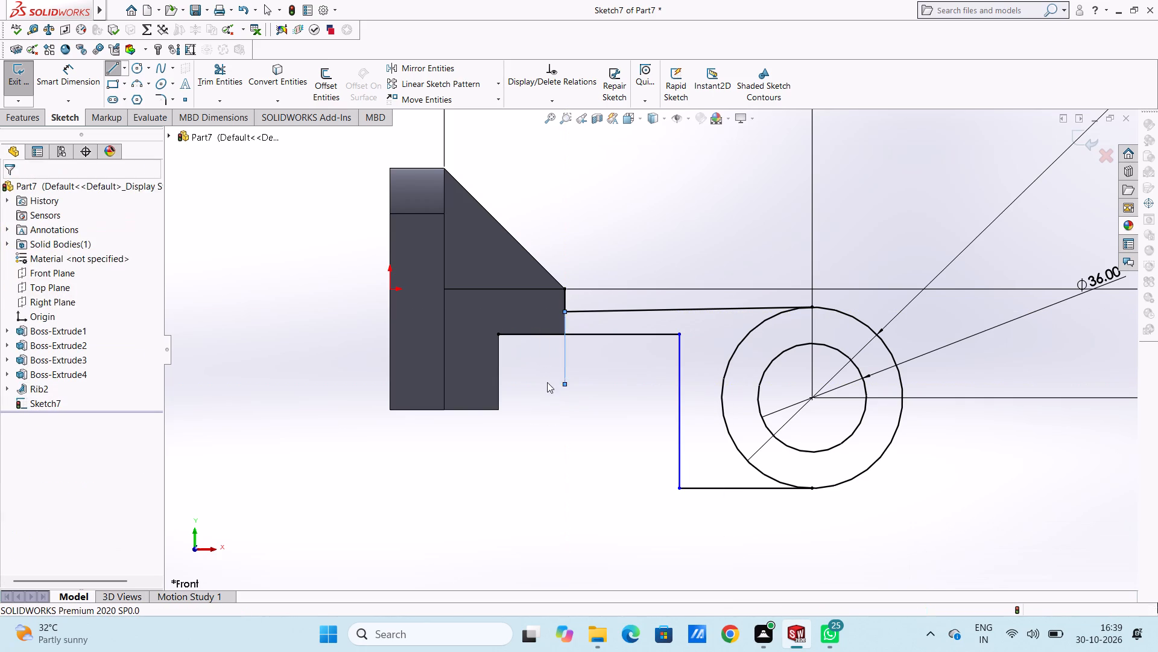
Trim the horizontal segment beneath the ledge, the vertical line's overhang below it, and the short segment above the upper connecting line.
{"action": "left_click", "coordinate": [218, 76]}
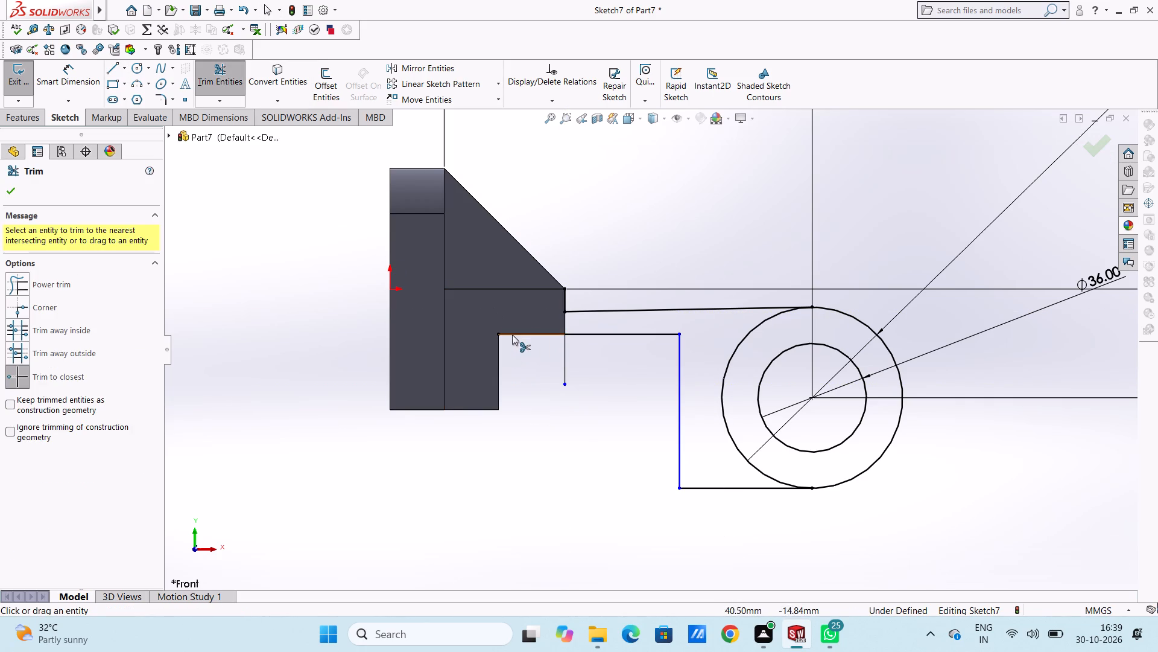
{"action": "left_click", "coordinate": [512, 334]}
{"action": "left_click", "coordinate": [566, 363]}
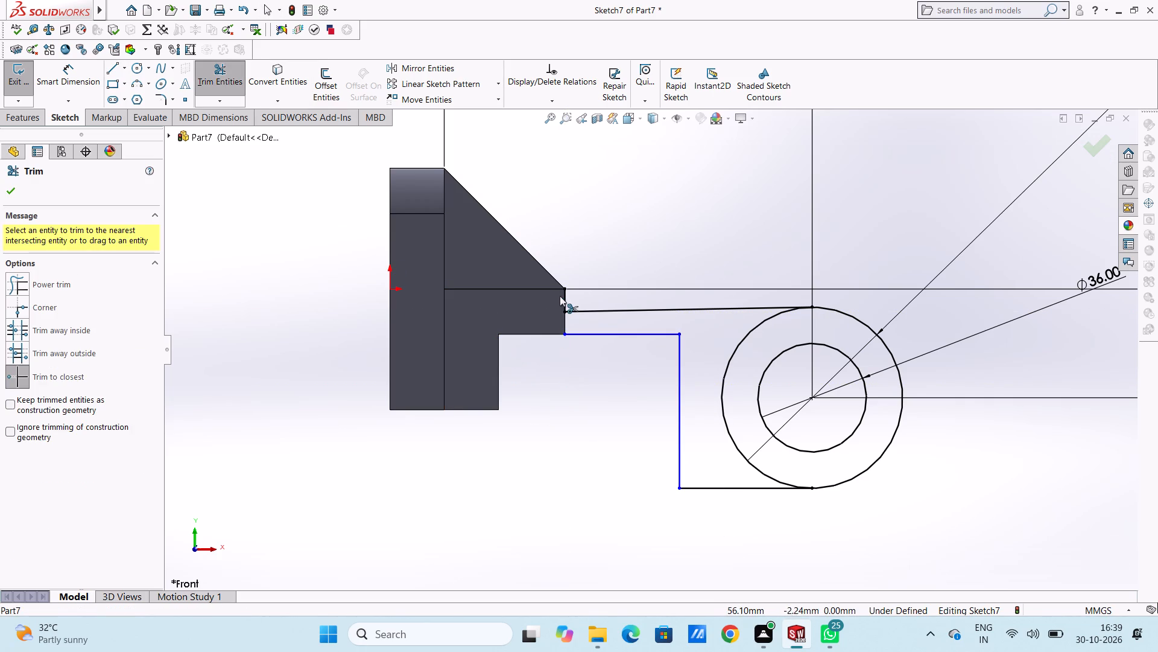
{"action": "left_click", "coordinate": [566, 296]}
{"action": "scroll", "coordinate": [581, 372], "scroll_direction": "up", "scroll_amount": 2}
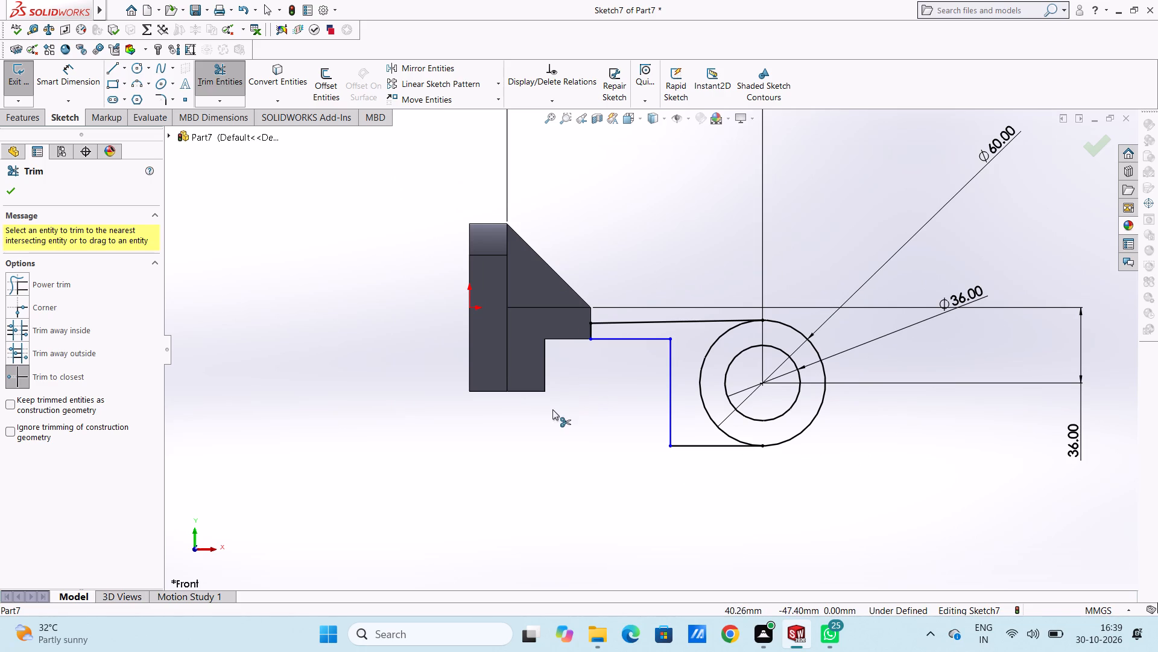
{"action": "left_click", "coordinate": [13, 190]}
{"action": "left_click", "coordinate": [243, 222]}
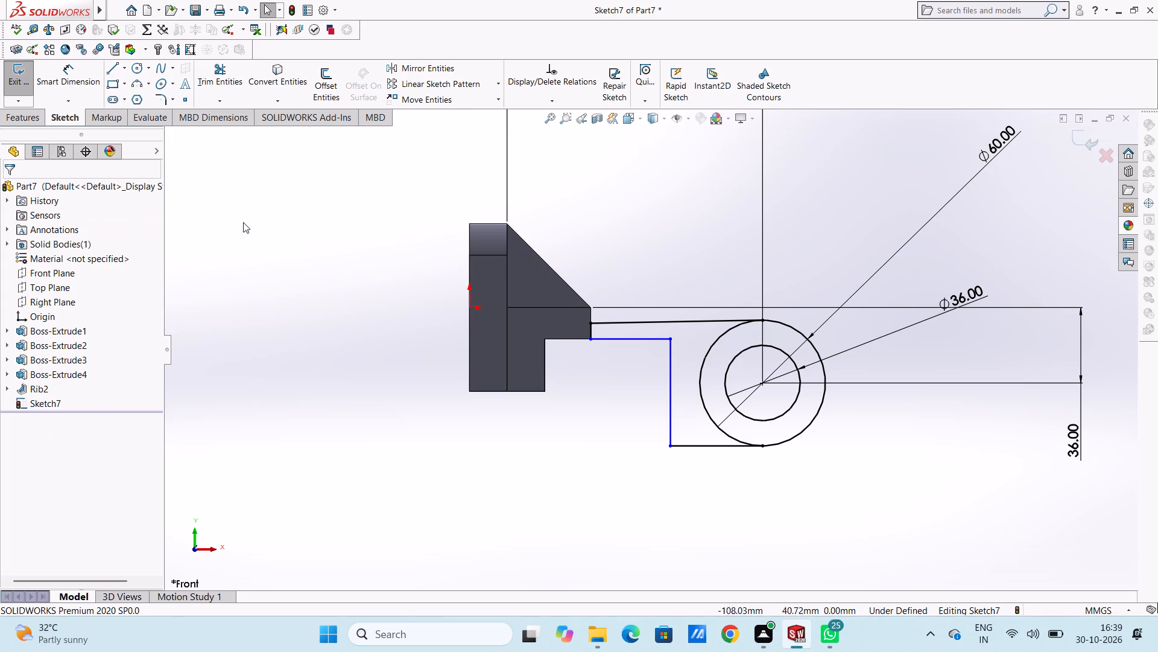
Dimension the height of the arm profile's short vertical edge along the ledge's outer face.
{"action": "scroll", "coordinate": [366, 239], "scroll_direction": "up", "scroll_amount": 2}
{"action": "scroll", "coordinate": [840, 432], "scroll_direction": "down", "scroll_amount": 1}
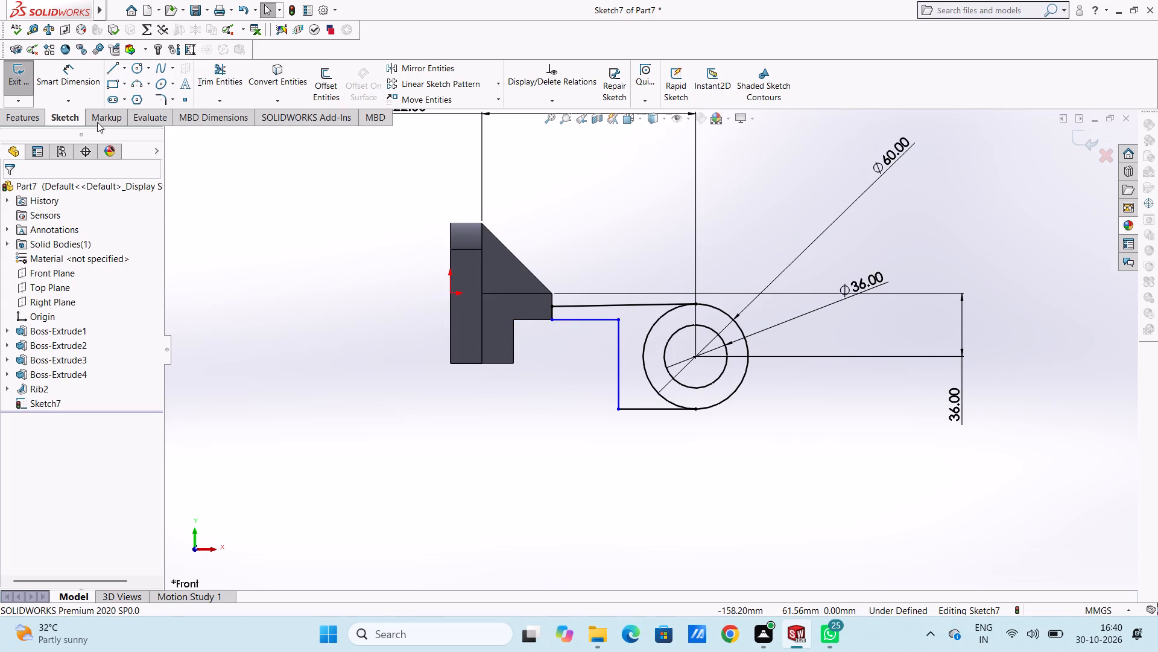
{"action": "left_click", "coordinate": [78, 79]}
{"action": "left_click", "coordinate": [551, 311]}
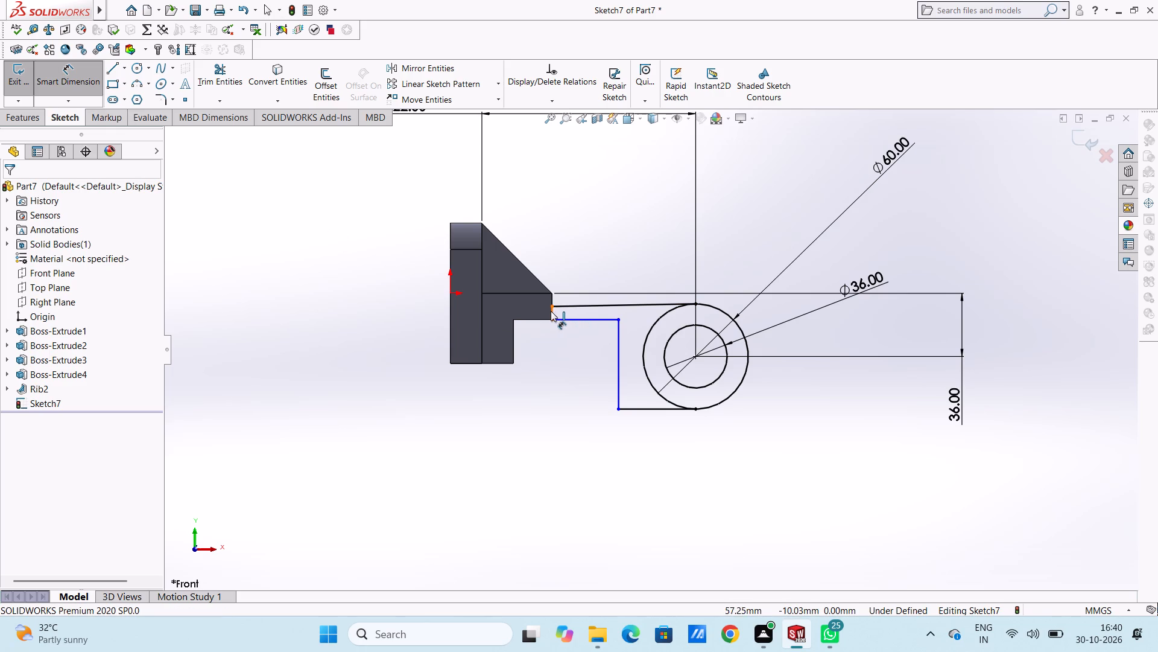
{"action": "left_click", "coordinate": [288, 363]}
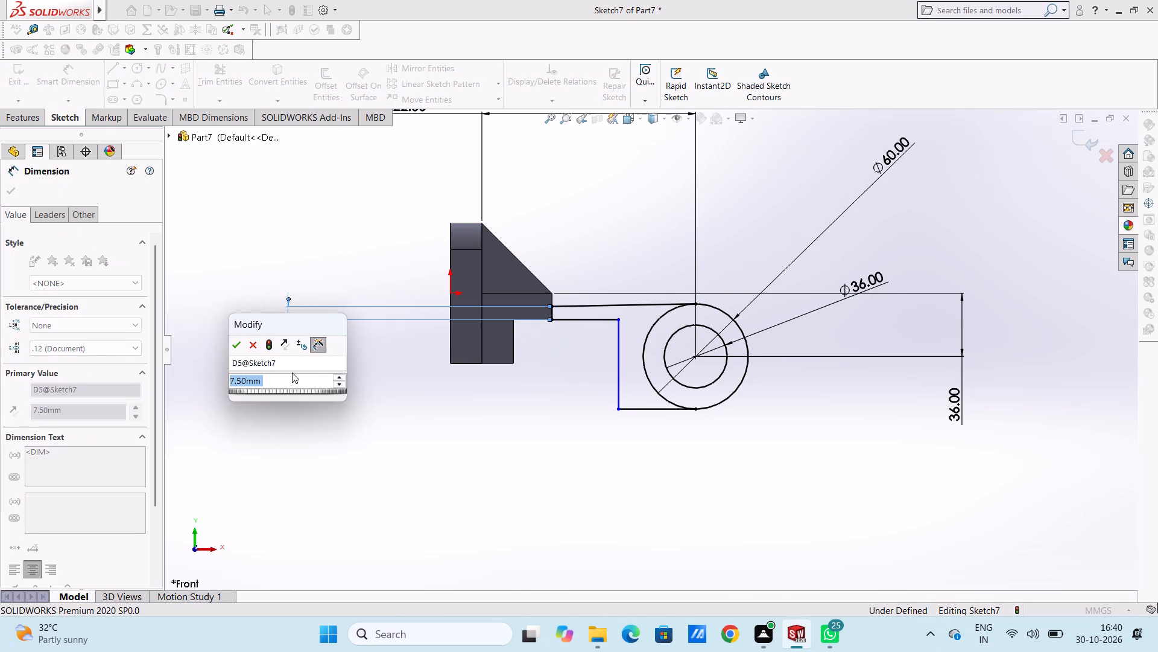
{"action": "left_click", "coordinate": [232, 350]}
{"action": "left_click", "coordinate": [241, 268]}
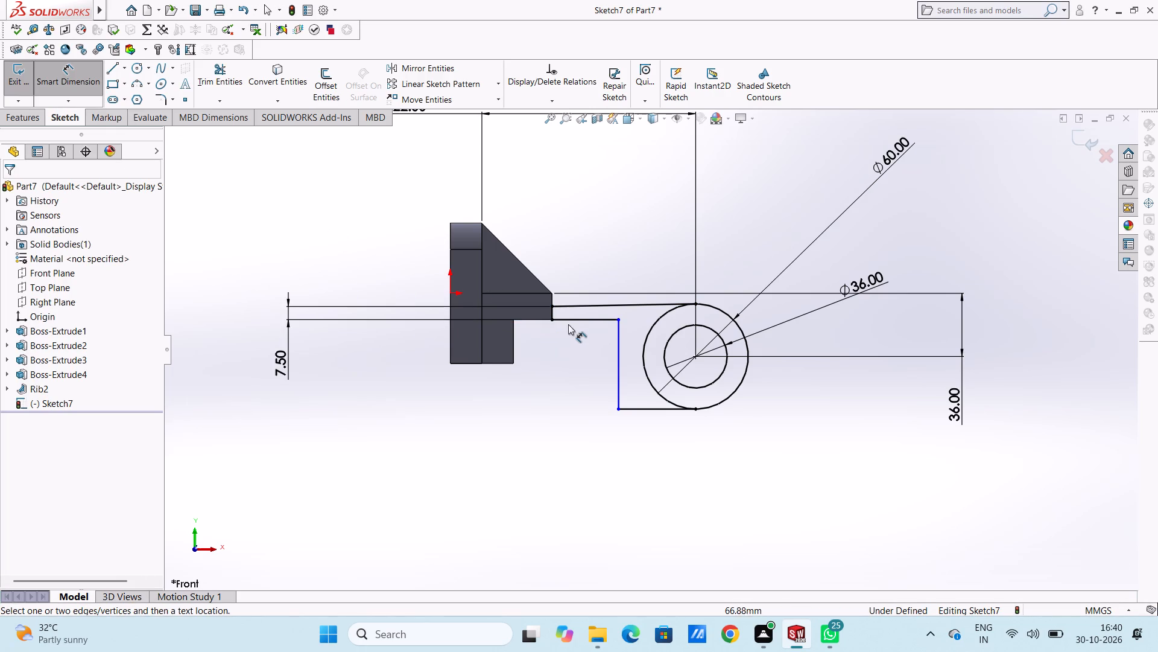
Dimension the length of the arm profile's horizontal lower line running outward from the ledge.
{"action": "left_click", "coordinate": [568, 324]}
{"action": "left_click", "coordinate": [569, 319]}
{"action": "left_click", "coordinate": [396, 485]}
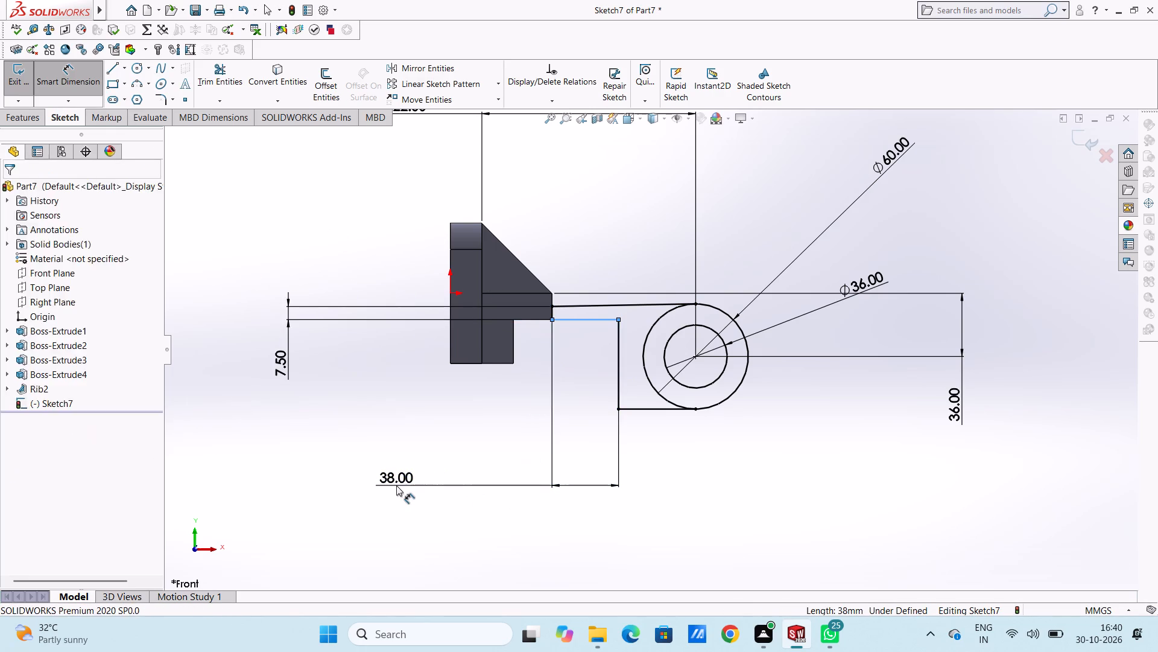
{"action": "left_click", "coordinate": [342, 467]}
{"action": "left_click", "coordinate": [355, 432]}
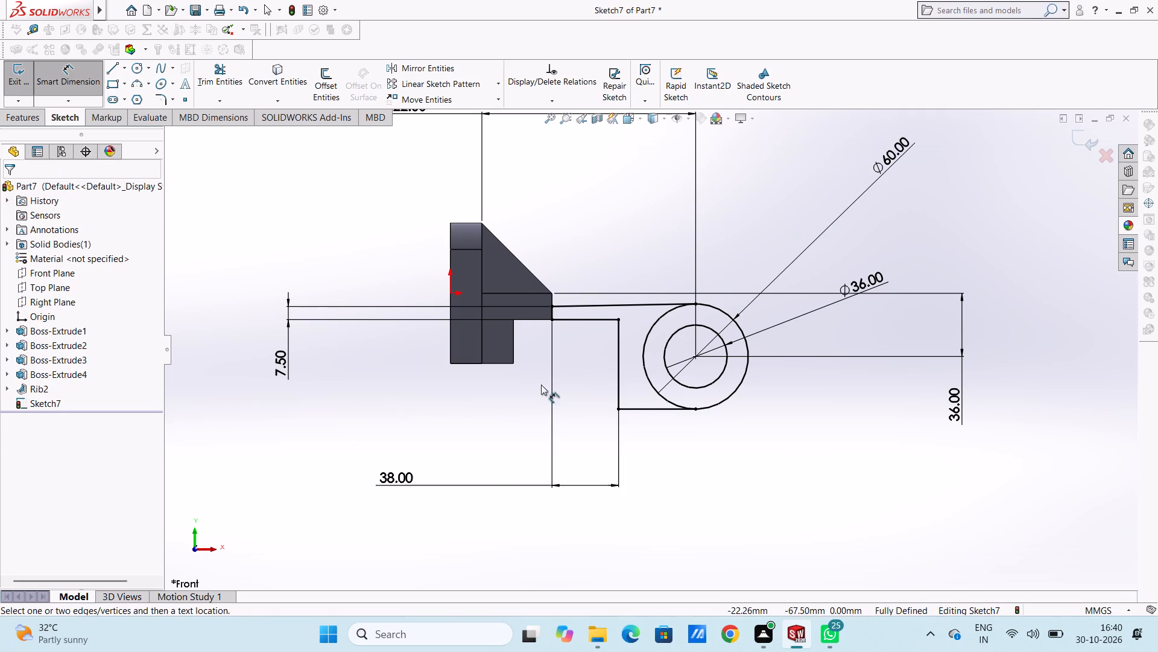
{"action": "middle_click_drag", "start_coordinate": [642, 241], "coordinate": [607, 264]}
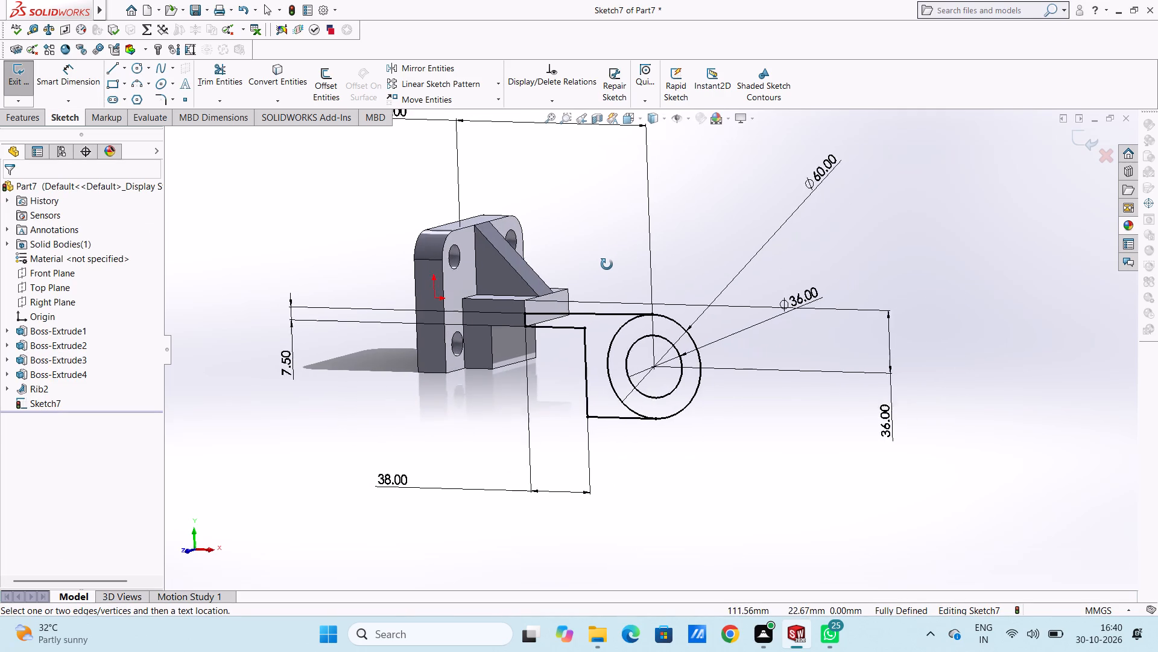
{"action": "middle_click_drag", "start_coordinate": [607, 264], "coordinate": [596, 278]}
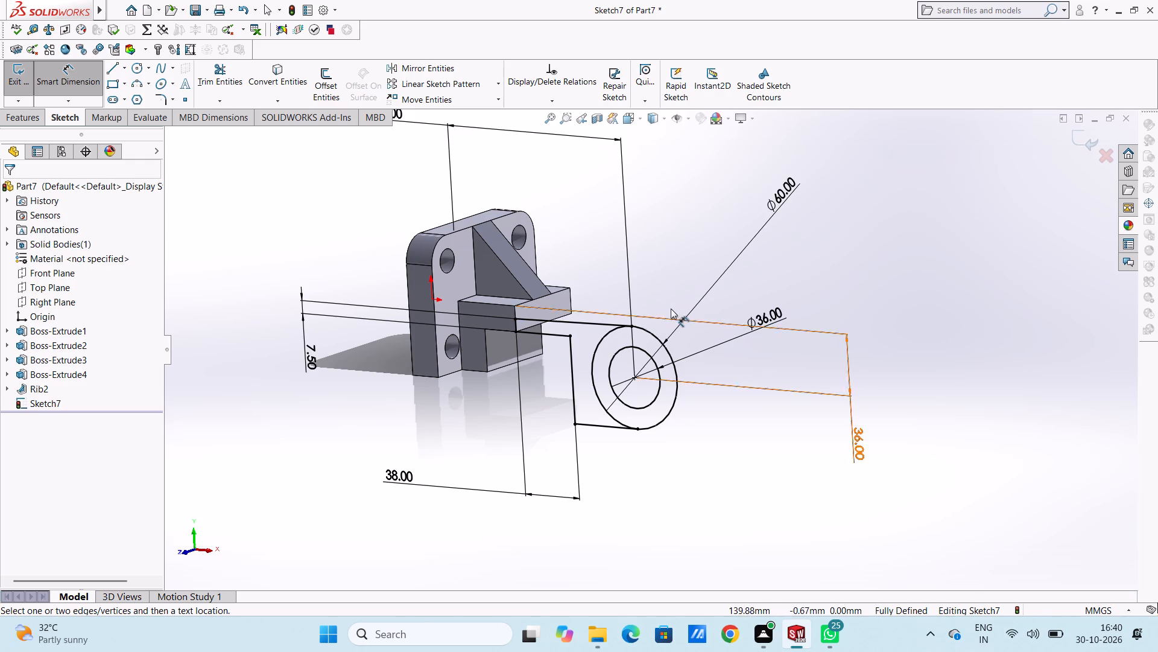
{"action": "scroll", "coordinate": [675, 305], "scroll_direction": "down", "scroll_amount": 2}
{"action": "scroll", "coordinate": [675, 305], "scroll_direction": "up", "scroll_amount": 2}
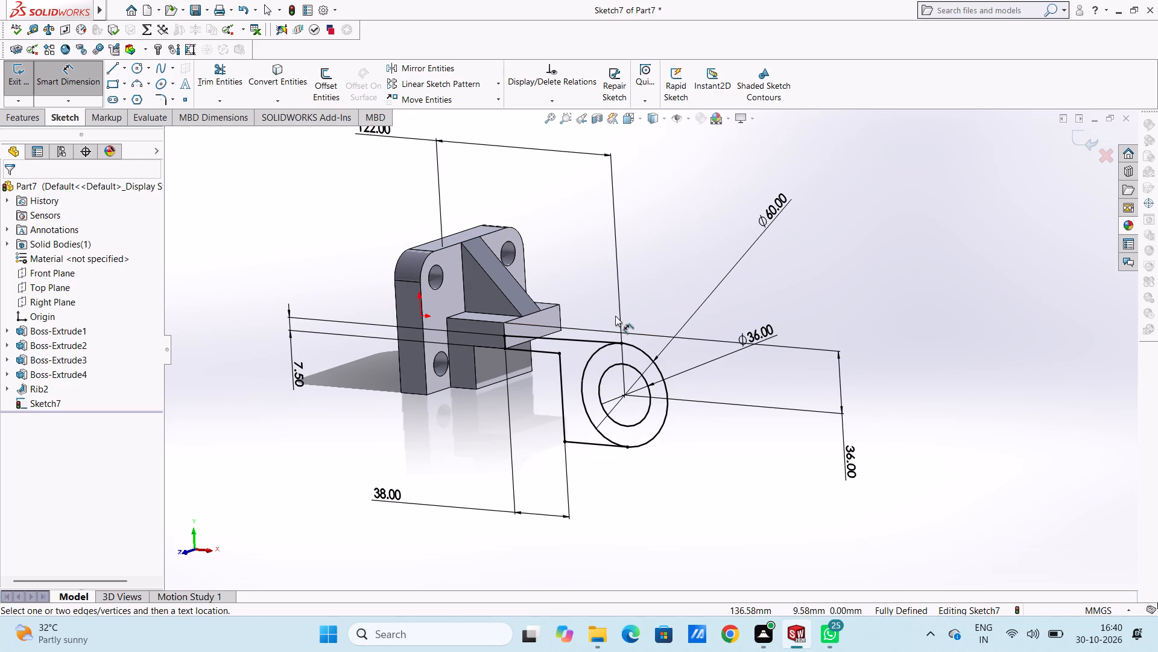
{"action": "left_click", "coordinate": [84, 80]}
{"action": "left_click", "coordinate": [258, 227]}
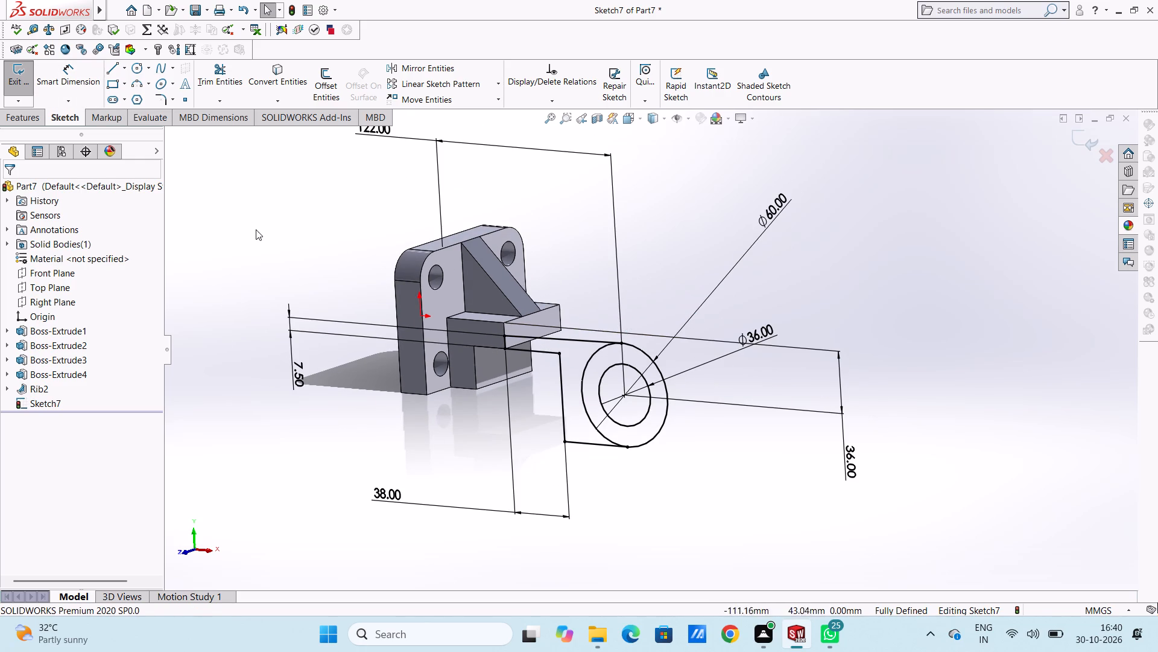
Extrude the arm region between the ledge and the outer circle 54 mm blind in the reversed direction, merged with the body.
{"action": "left_click", "coordinate": [24, 120]}
{"action": "left_click", "coordinate": [24, 81]}
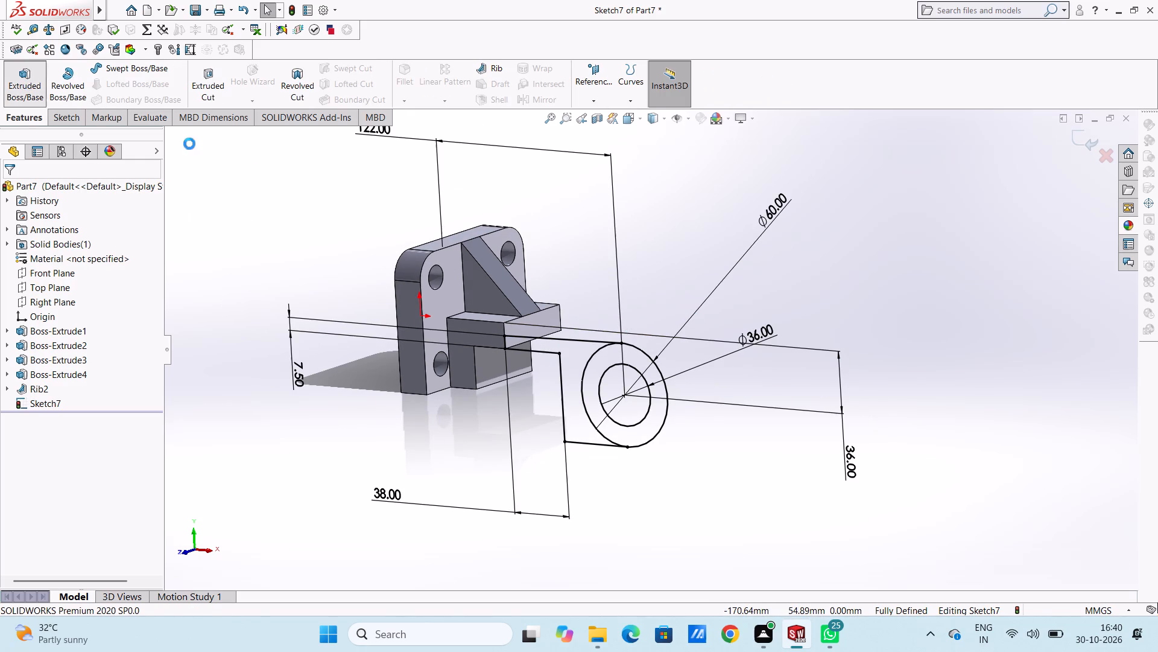
{"action": "left_click", "coordinate": [572, 353]}
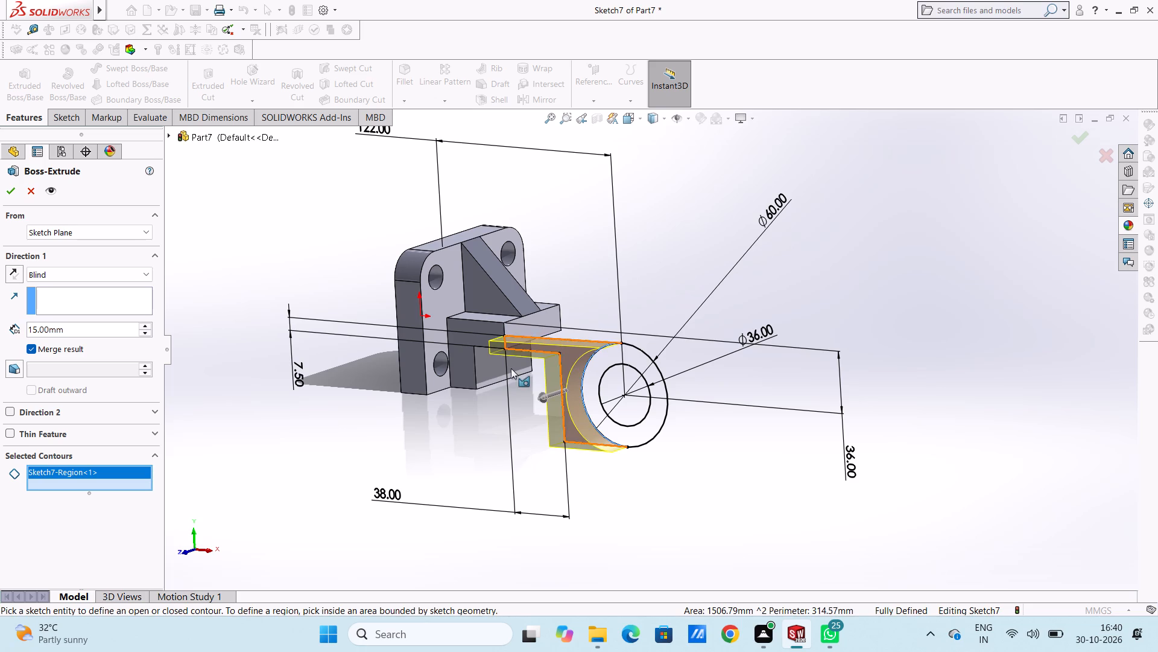
{"action": "left_click", "coordinate": [13, 274]}
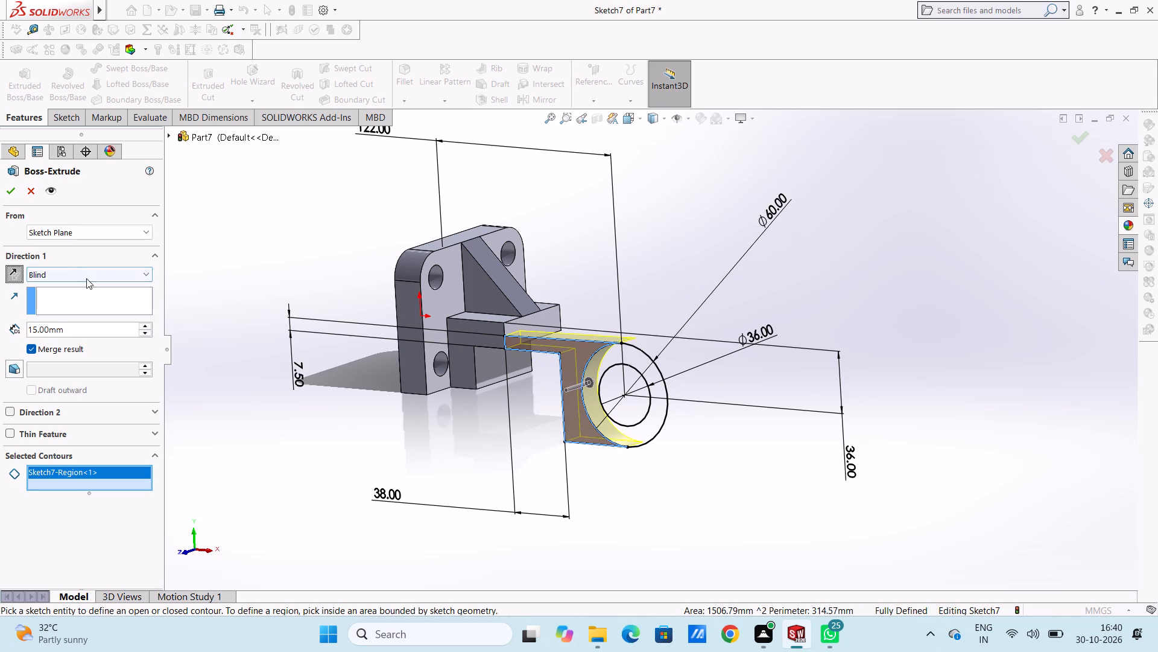
{"action": "double_click", "coordinate": [99, 328]}
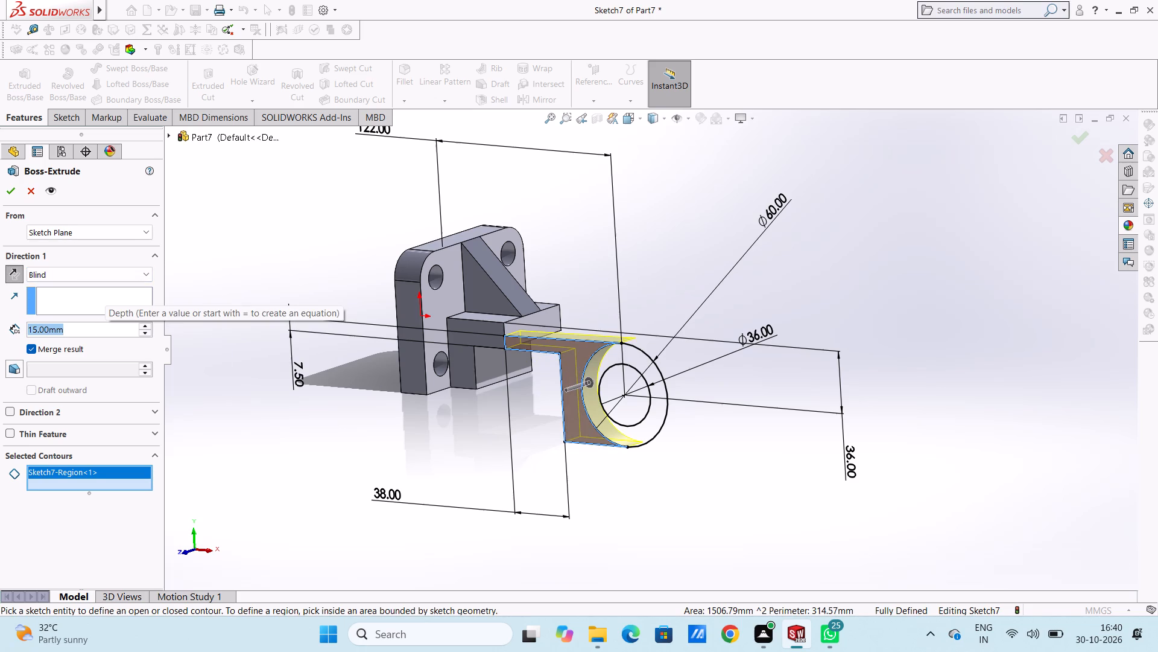
{"action": "type", "text": "54"}
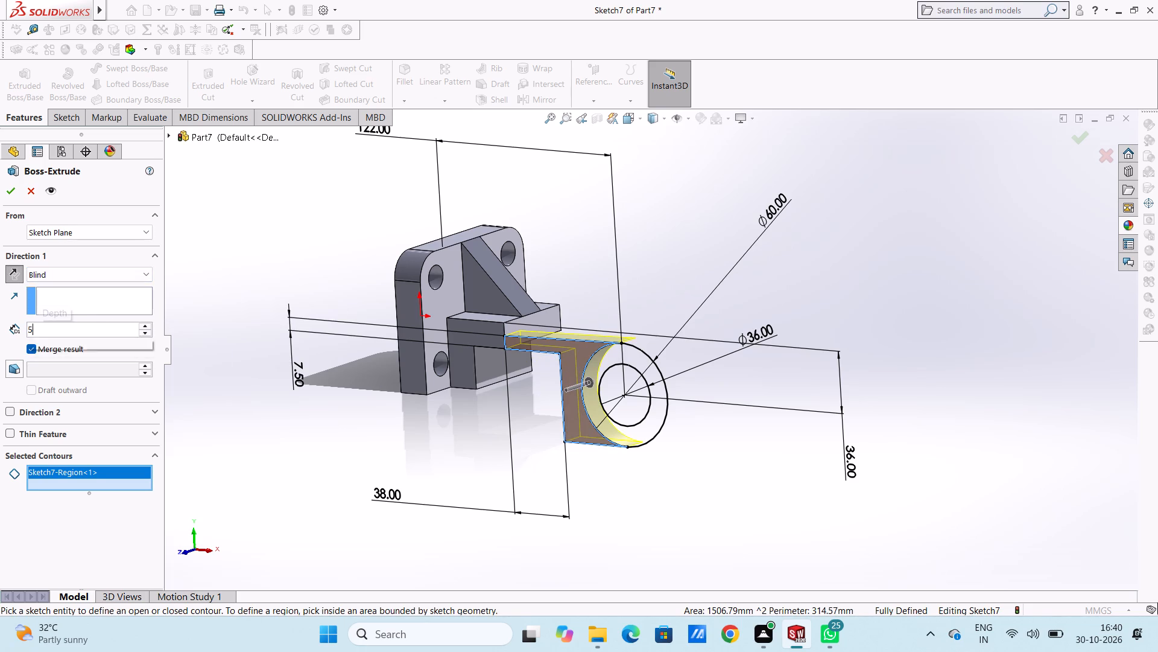
{"action": "key", "text": "Return"}
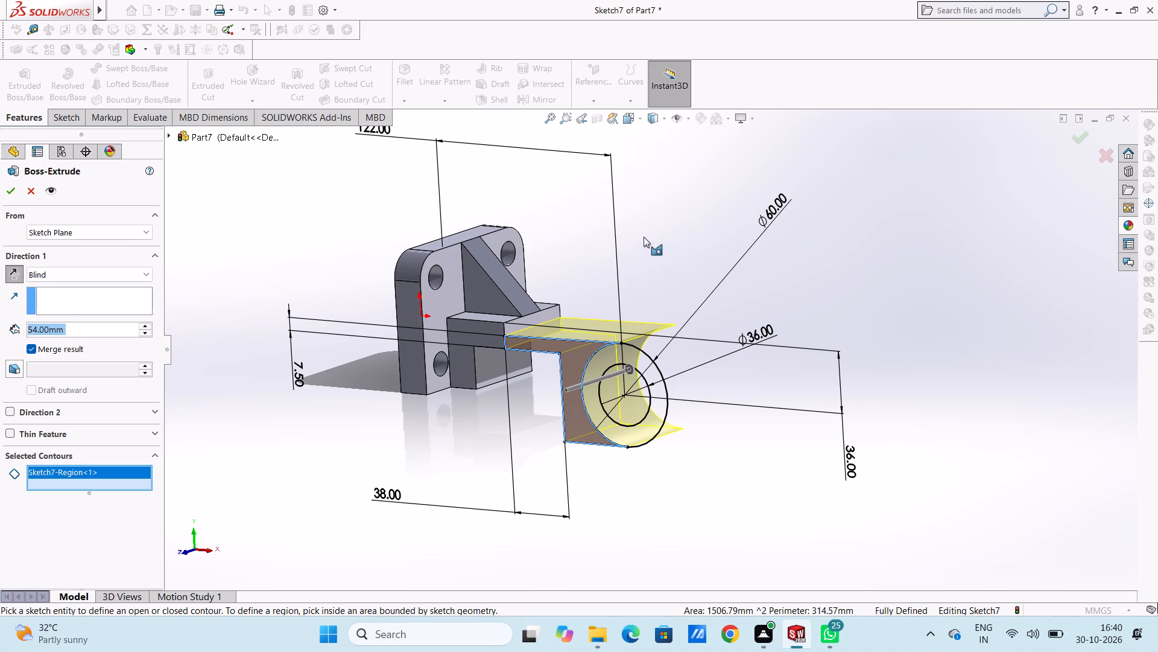
{"action": "middle_click_drag", "start_coordinate": [644, 236], "coordinate": [593, 349]}
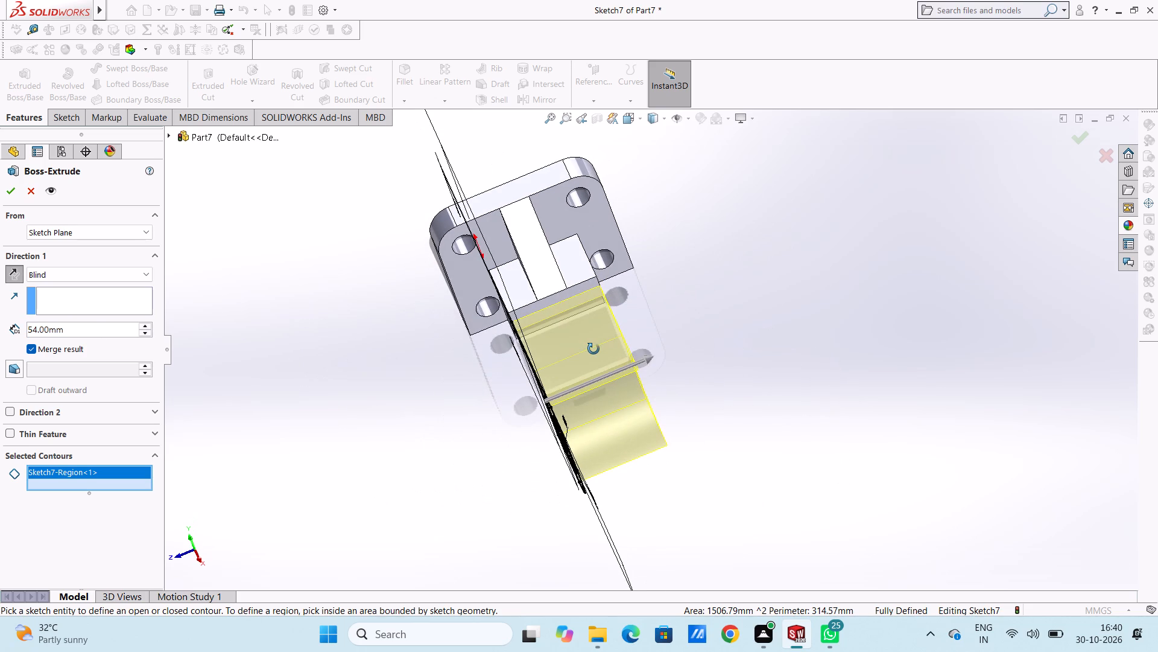
{"action": "middle_click_drag", "start_coordinate": [593, 349], "coordinate": [654, 334]}
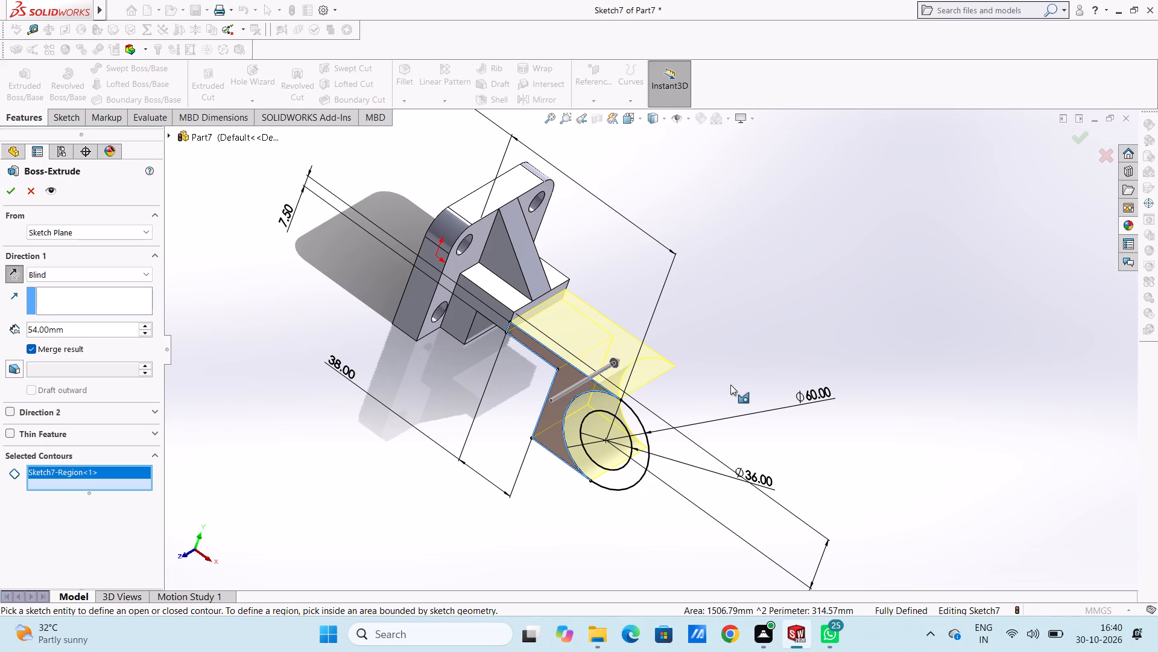
{"action": "middle_click_drag", "start_coordinate": [739, 376], "coordinate": [755, 290]}
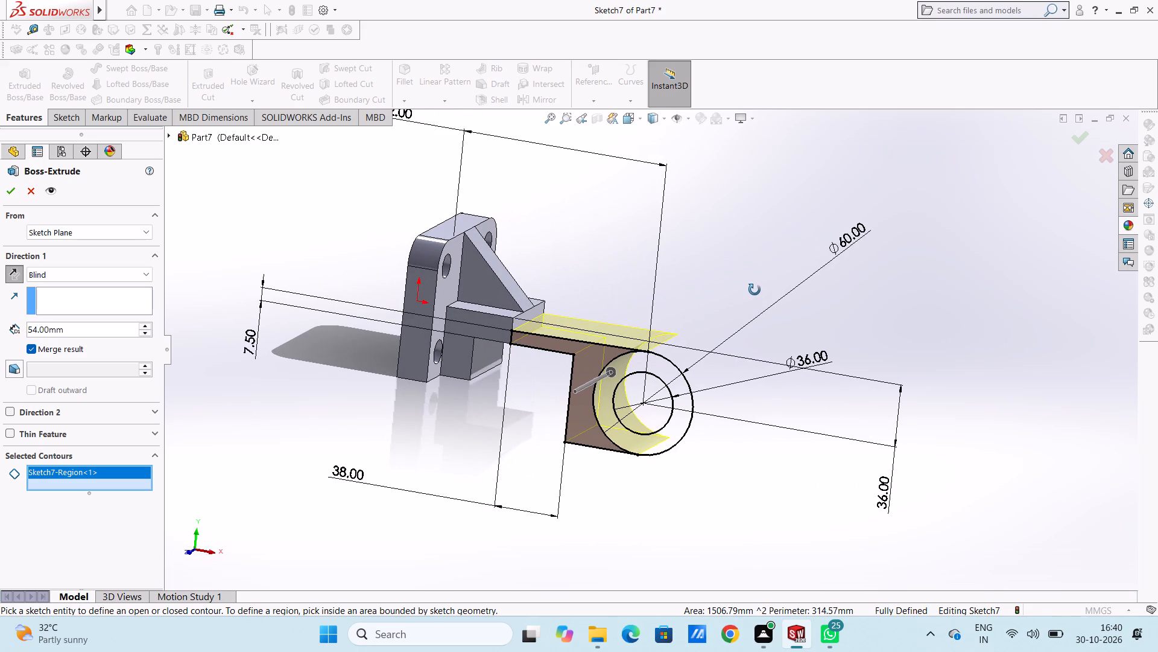
{"action": "middle_click_drag", "start_coordinate": [755, 290], "coordinate": [755, 290]}
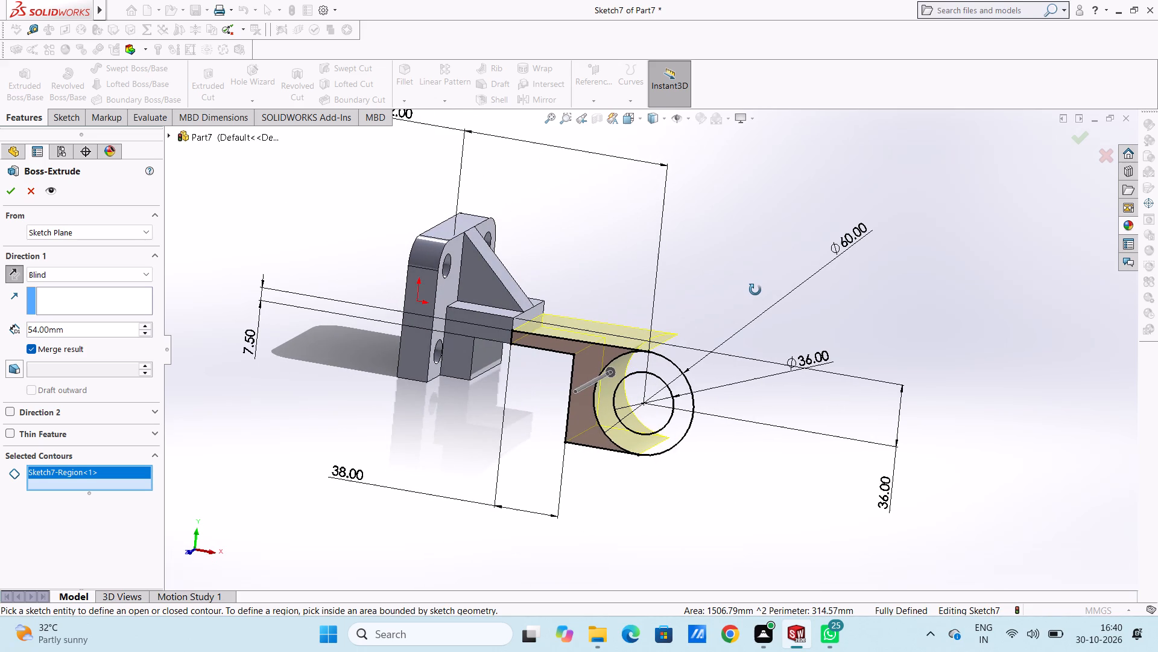
{"action": "middle_click_drag", "start_coordinate": [755, 290], "coordinate": [756, 289]}
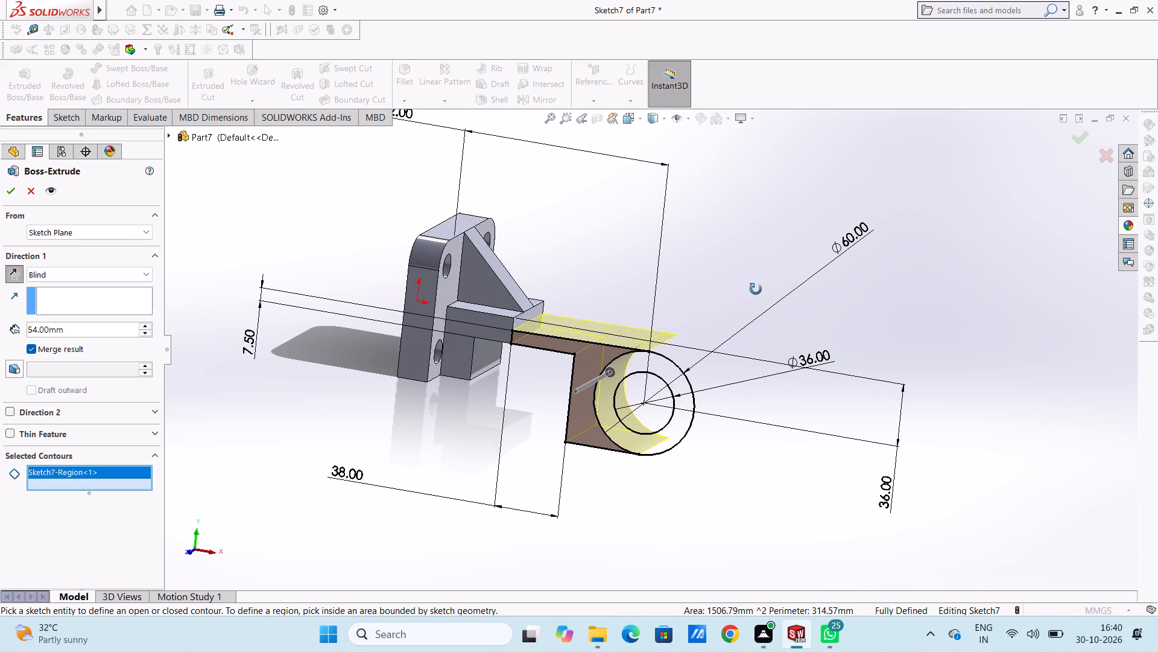
{"action": "middle_click_drag", "start_coordinate": [756, 289], "coordinate": [756, 289]}
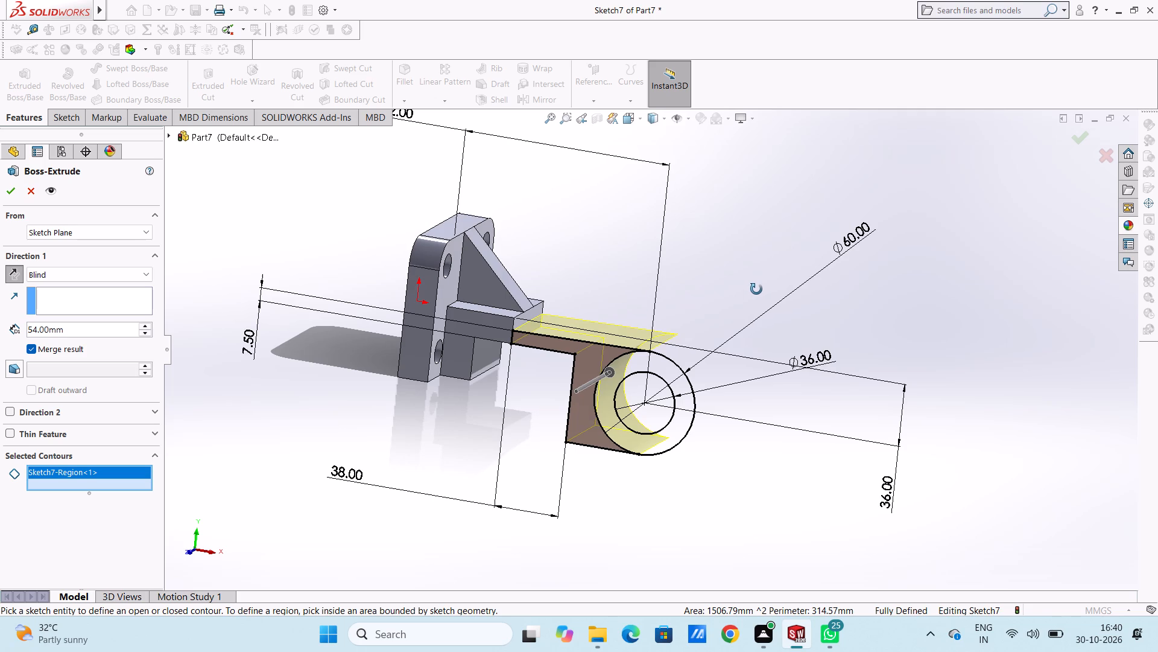
{"action": "middle_click_drag", "start_coordinate": [756, 289], "coordinate": [757, 289]}
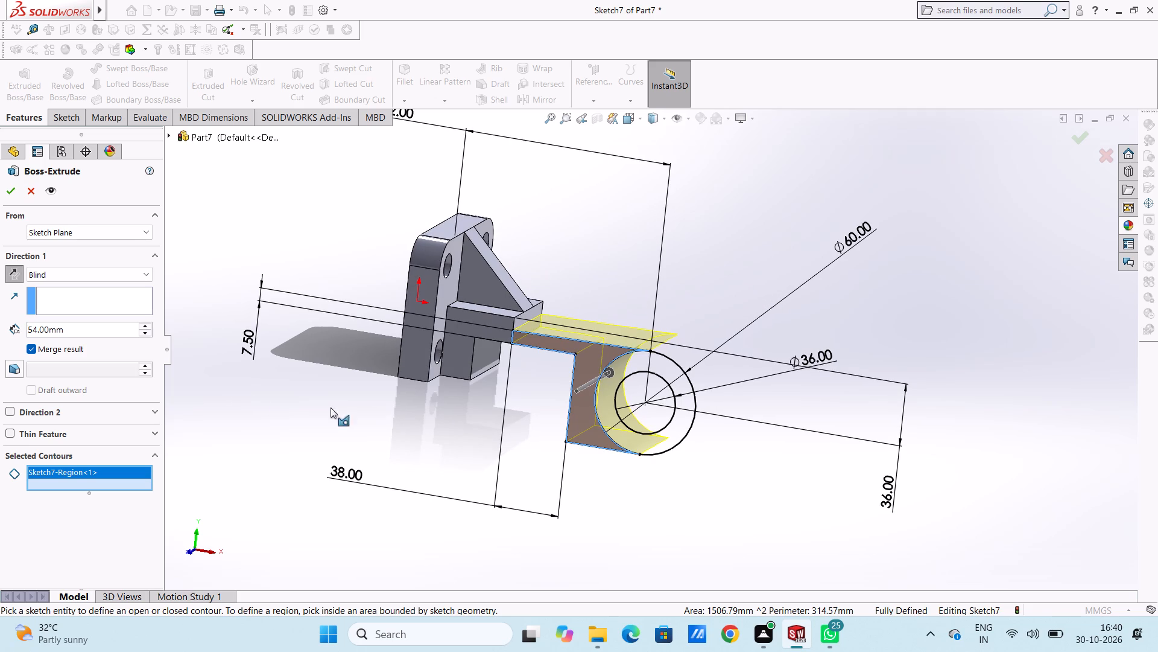
{"action": "left_click", "coordinate": [8, 190]}
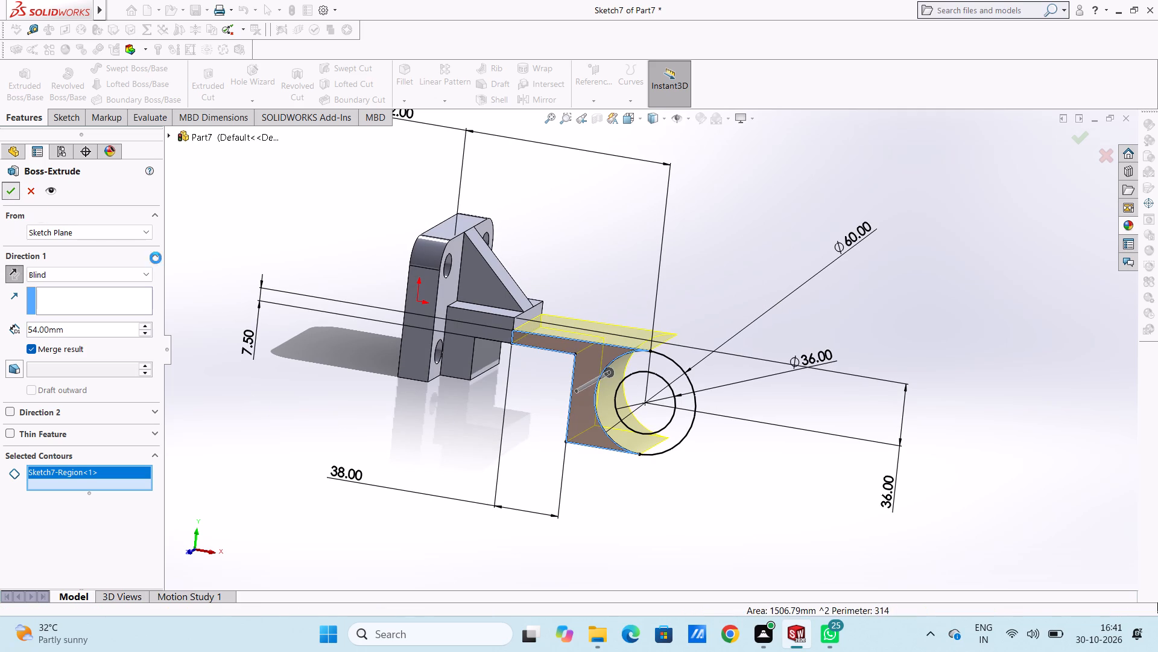
{"action": "left_click", "coordinate": [299, 260]}
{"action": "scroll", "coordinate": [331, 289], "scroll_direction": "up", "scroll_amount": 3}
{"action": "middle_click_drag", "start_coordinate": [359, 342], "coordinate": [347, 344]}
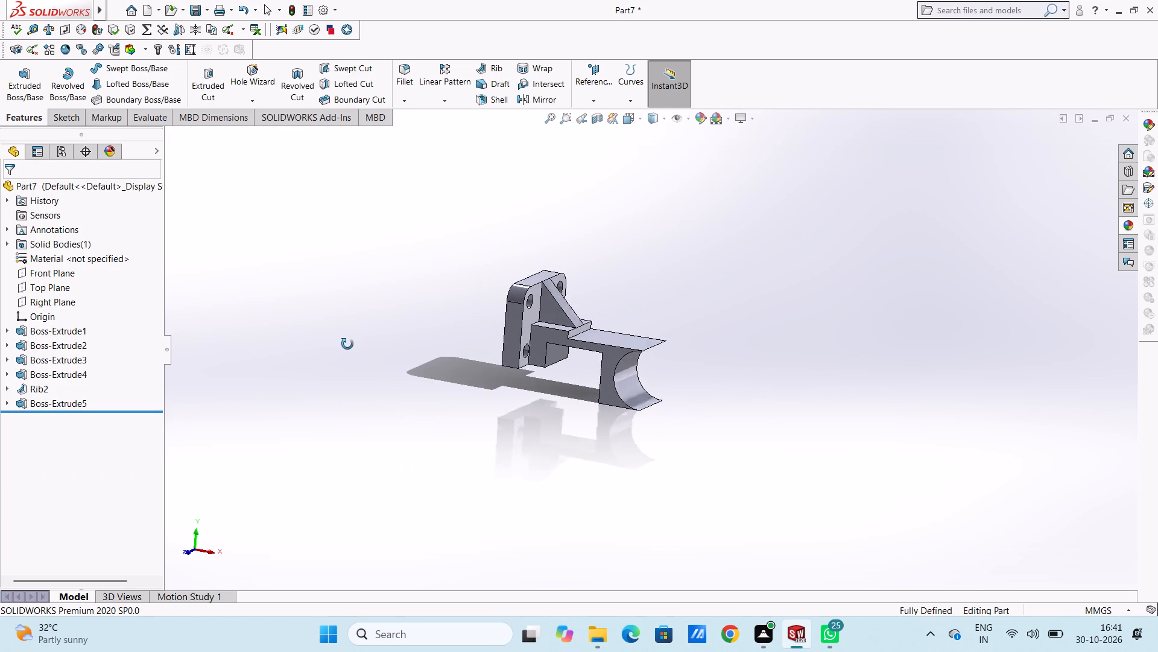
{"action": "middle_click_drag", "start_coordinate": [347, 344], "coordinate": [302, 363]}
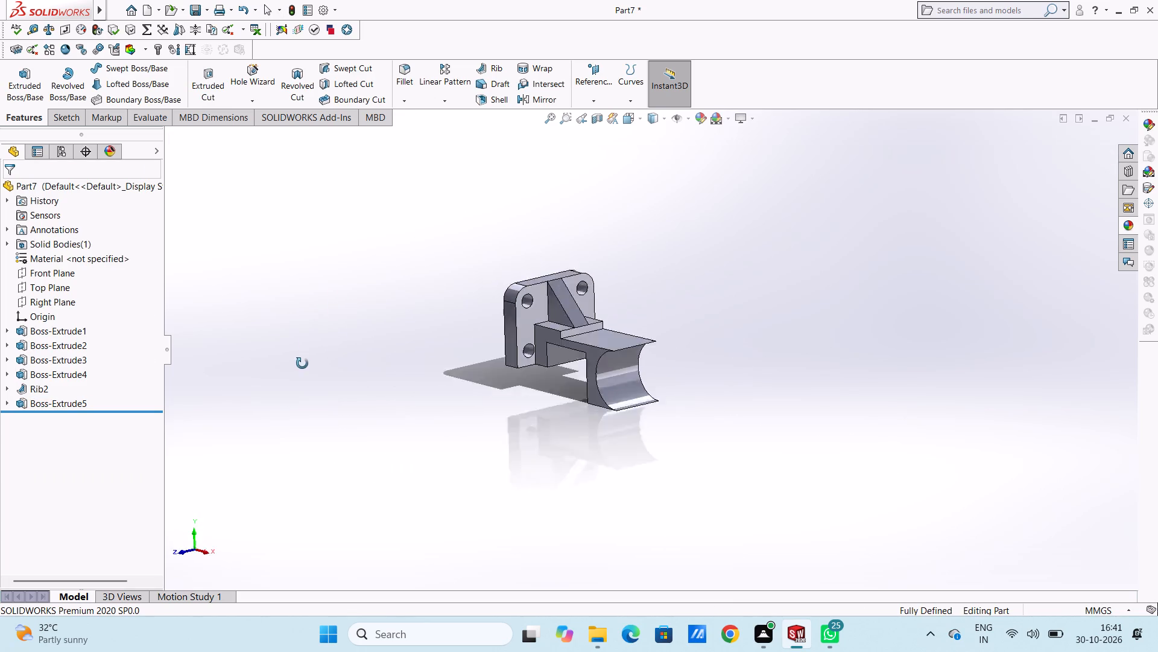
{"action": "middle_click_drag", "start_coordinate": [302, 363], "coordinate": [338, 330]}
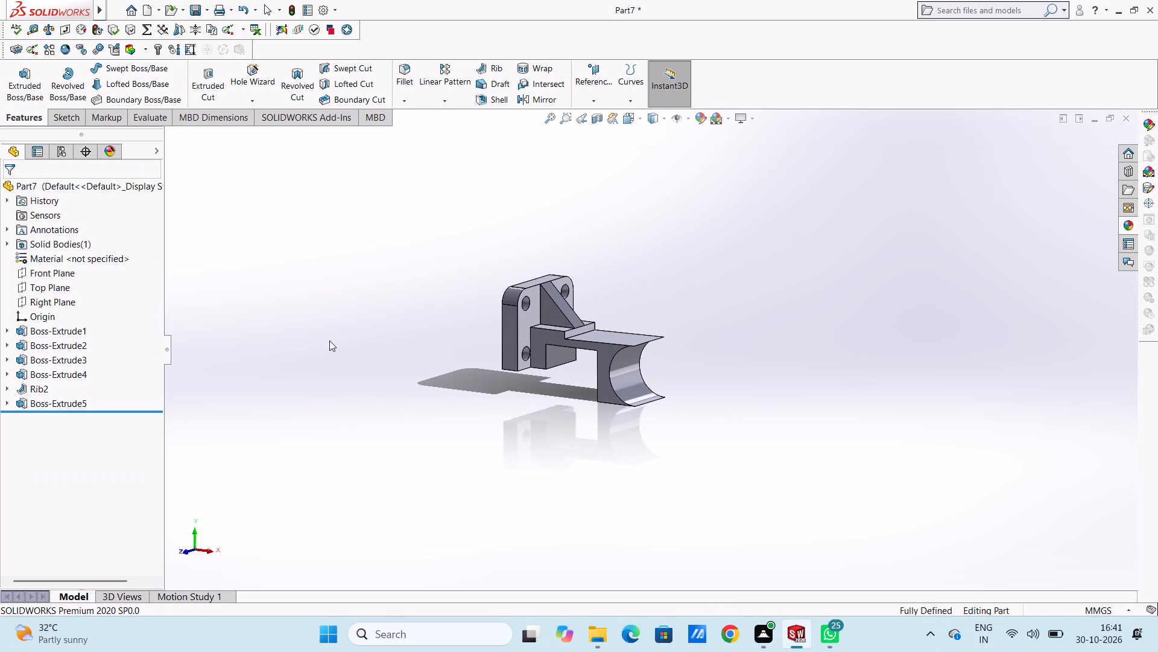
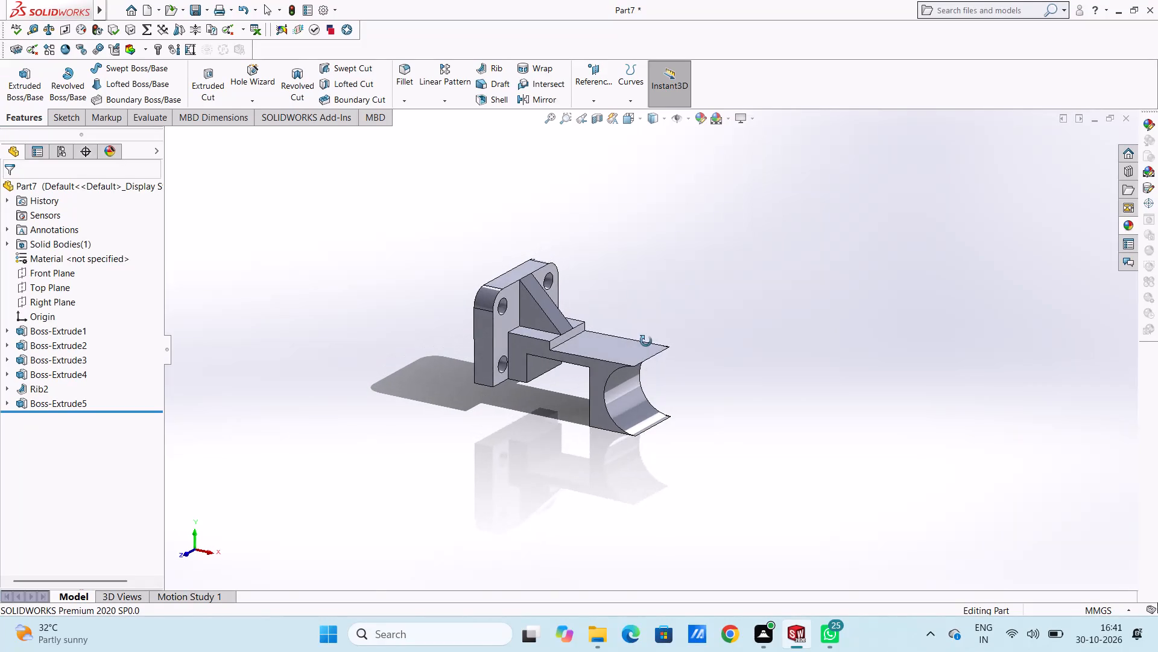
Extrude the ring region between the 60 mm and 36 mm circles 18 mm blind in the reversed direction, merged with the body.
{"action": "scroll", "coordinate": [610, 372], "scroll_direction": "down", "scroll_amount": 2}
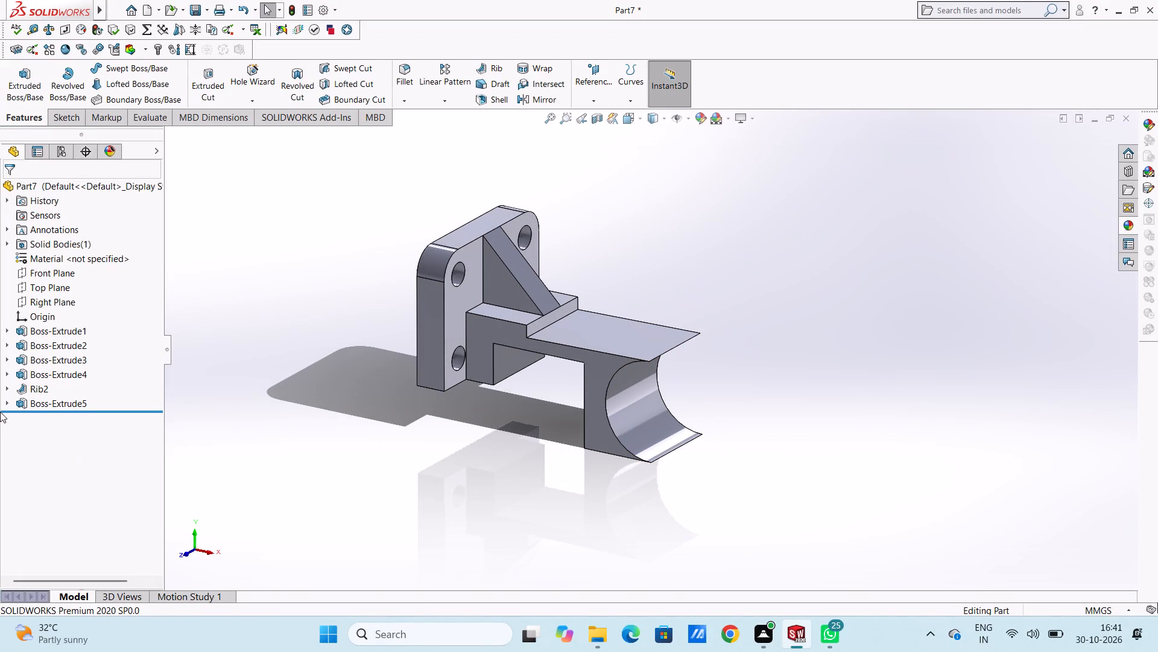
{"action": "left_click", "coordinate": [4, 398]}
{"action": "left_click", "coordinate": [27, 417]}
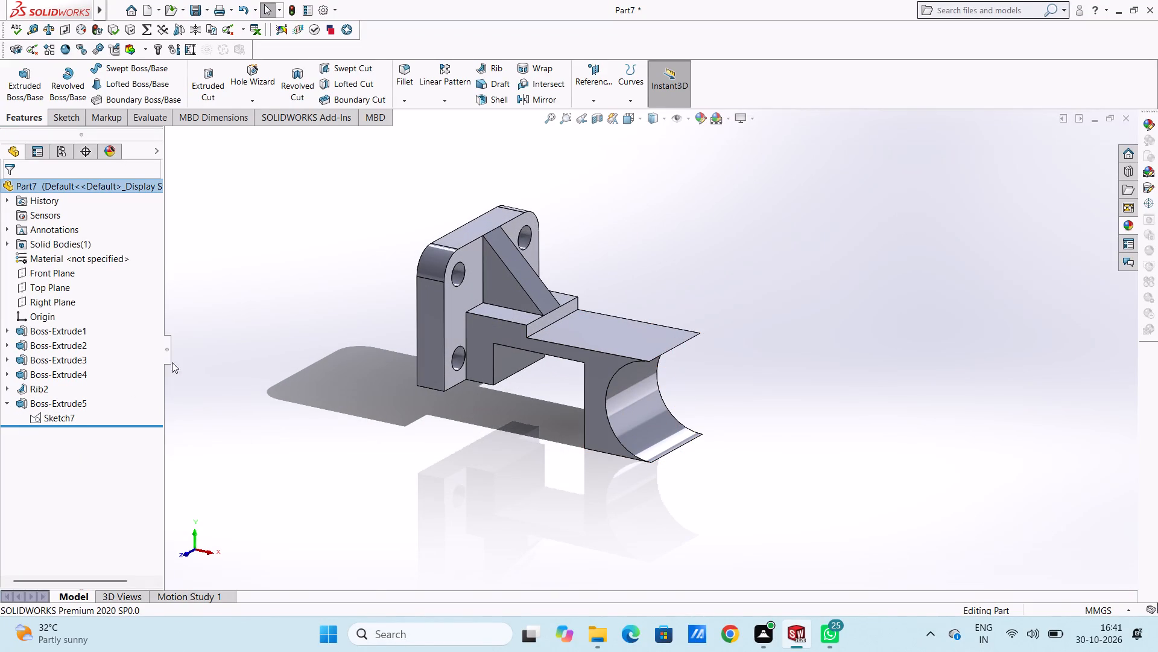
{"action": "left_click", "coordinate": [57, 417]}
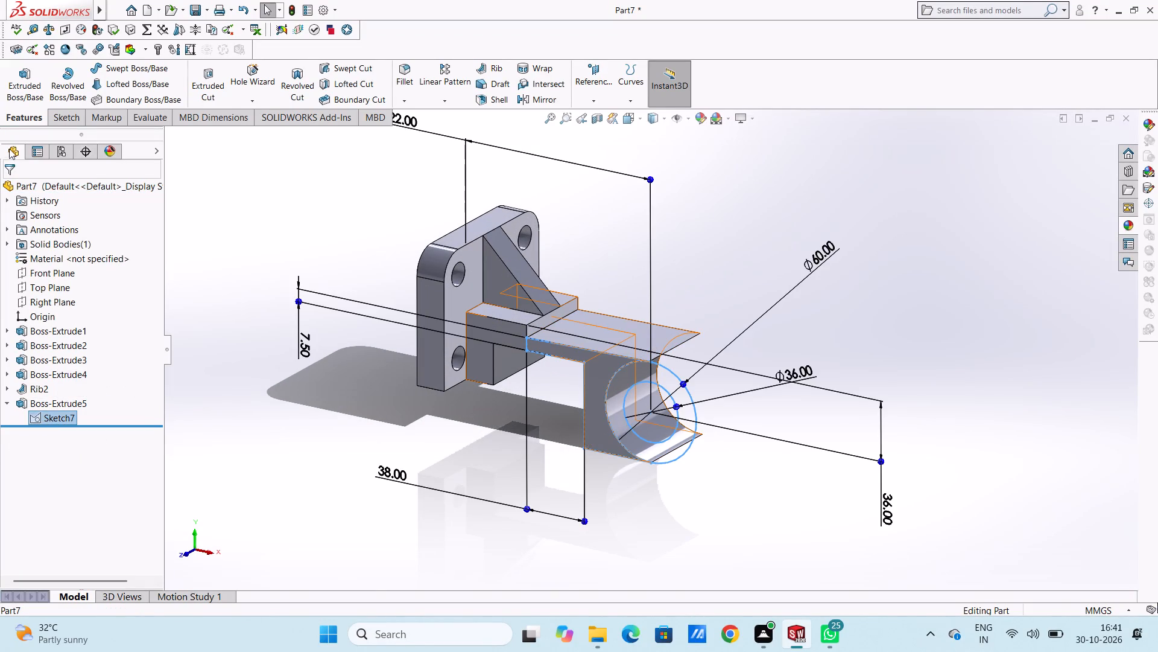
{"action": "left_click", "coordinate": [18, 88]}
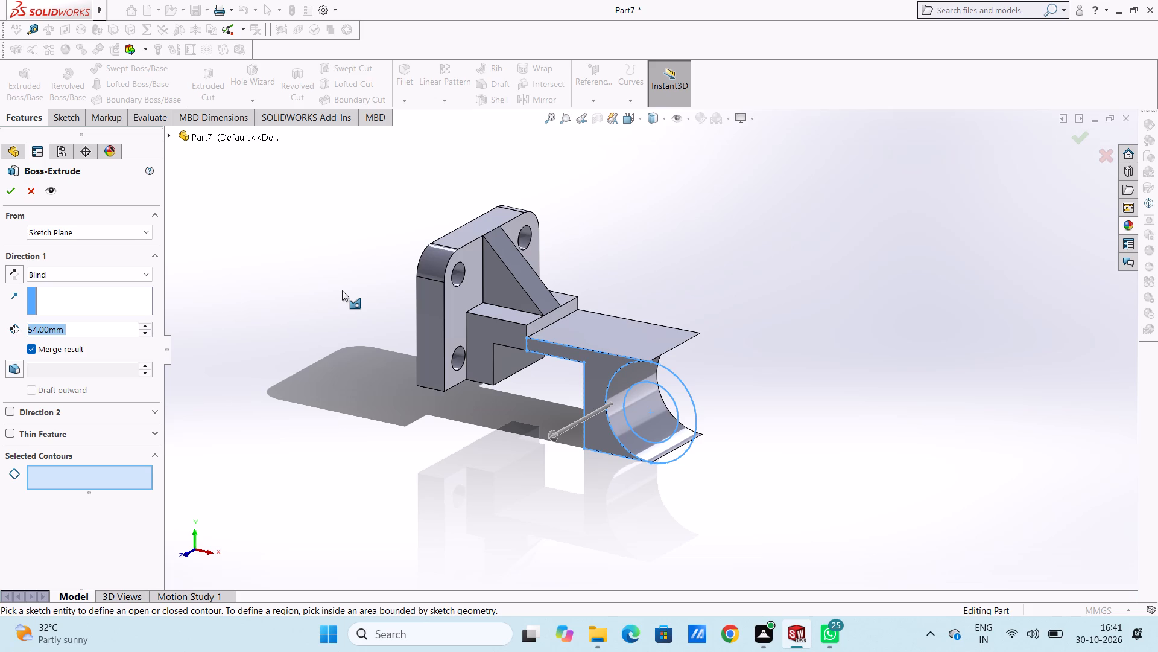
{"action": "left_click", "coordinate": [644, 368]}
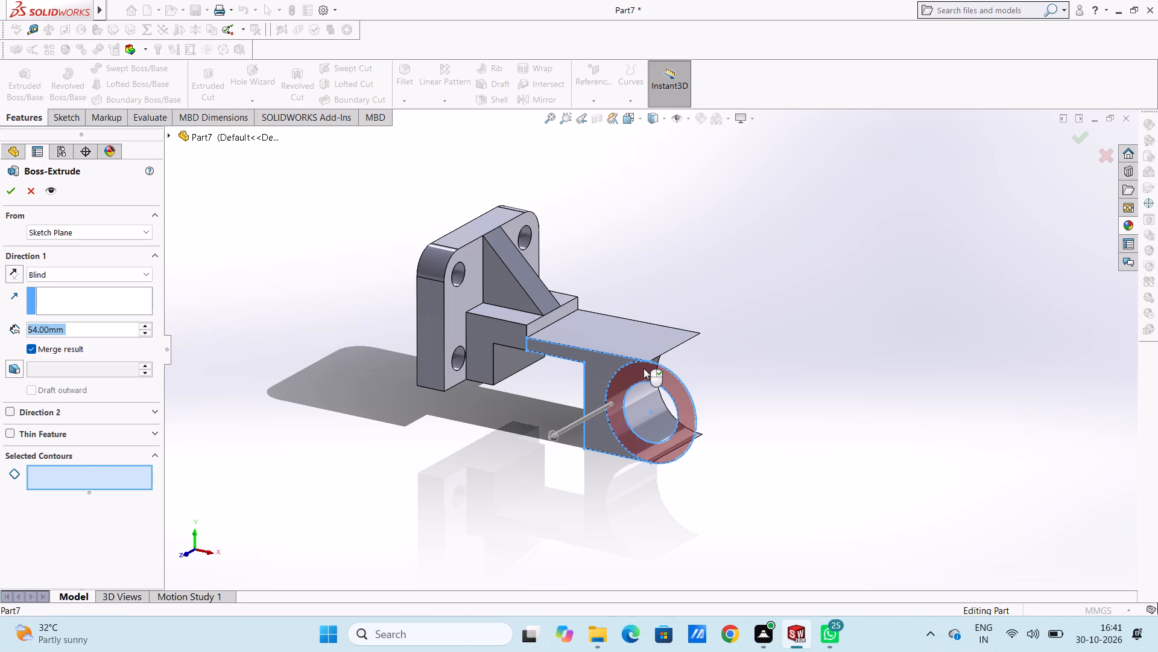
{"action": "left_click", "coordinate": [11, 275]}
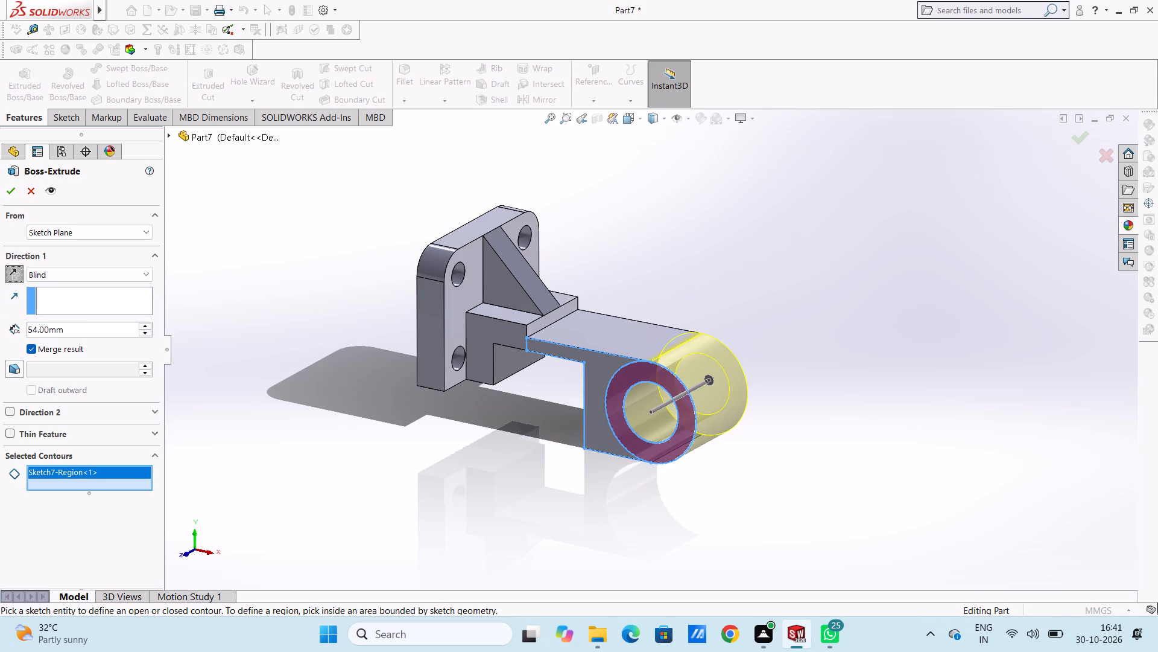
{"action": "double_click", "coordinate": [98, 334]}
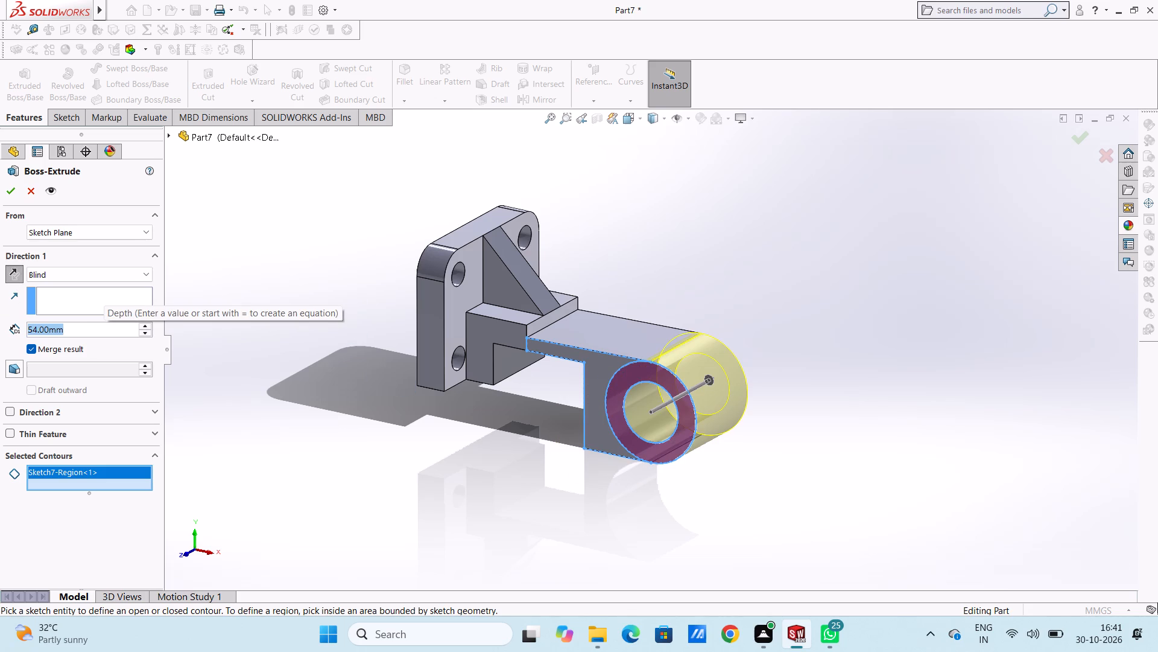
{"action": "type", "text": "18"}
{"action": "key", "text": "Return"}
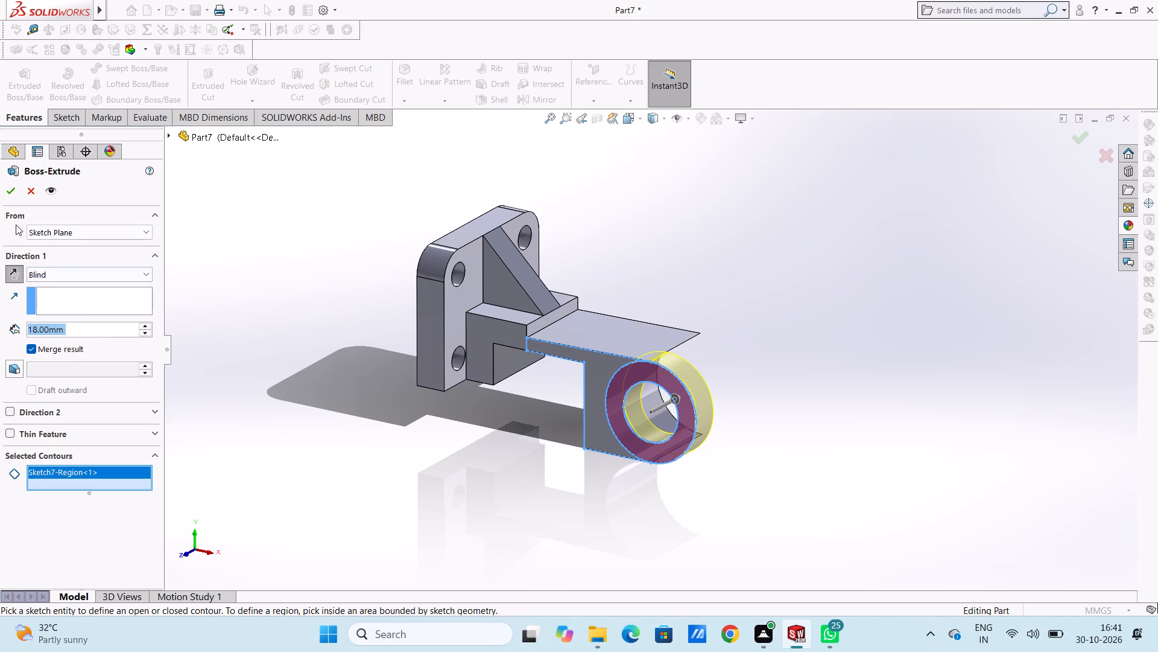
{"action": "left_click", "coordinate": [12, 182]}
{"action": "left_click", "coordinate": [238, 314]}
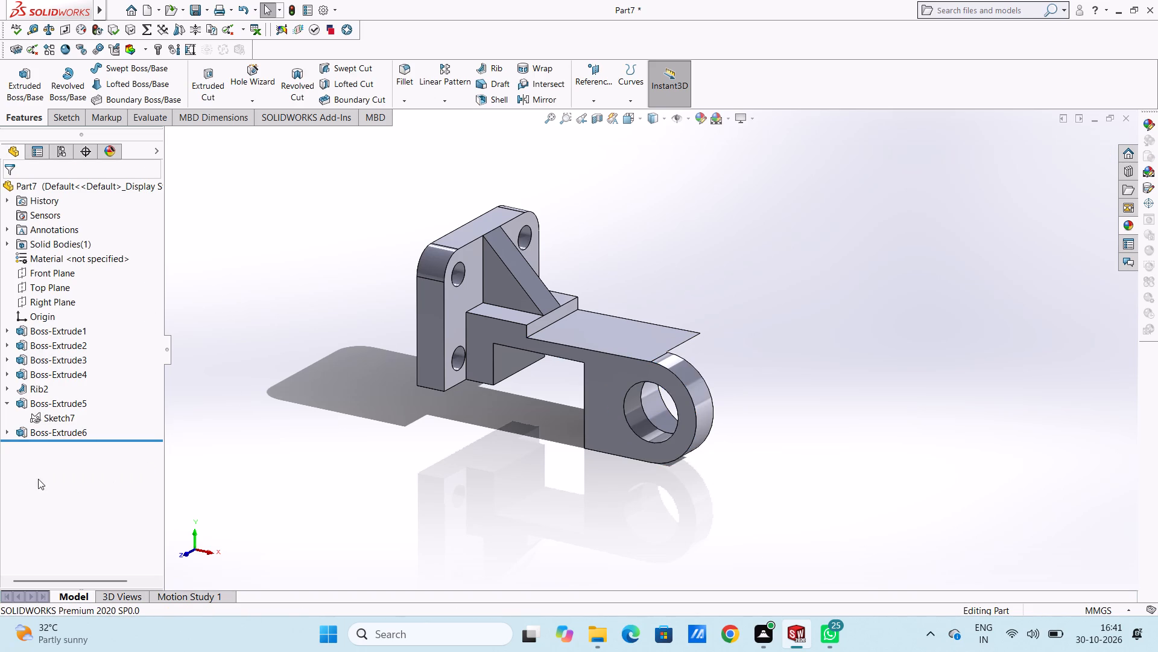
Extrude the same ring region 6 mm blind outward from the sketch plane, merged with the body.
{"action": "left_click", "coordinate": [51, 416]}
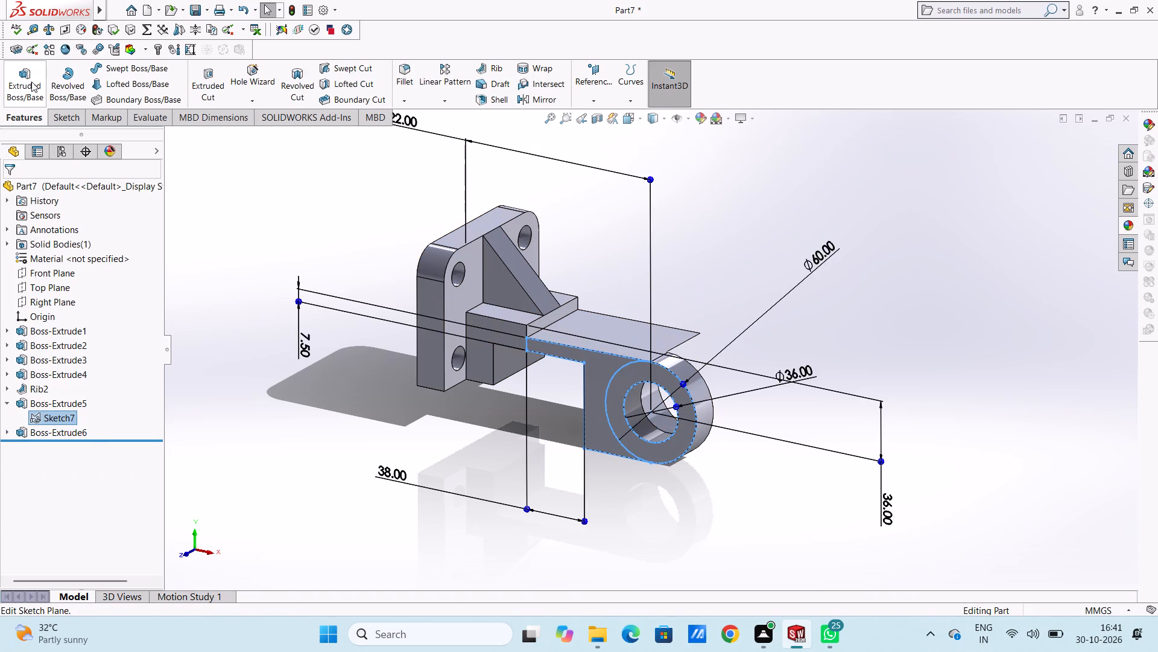
{"action": "left_click", "coordinate": [31, 81]}
{"action": "left_click", "coordinate": [641, 371]}
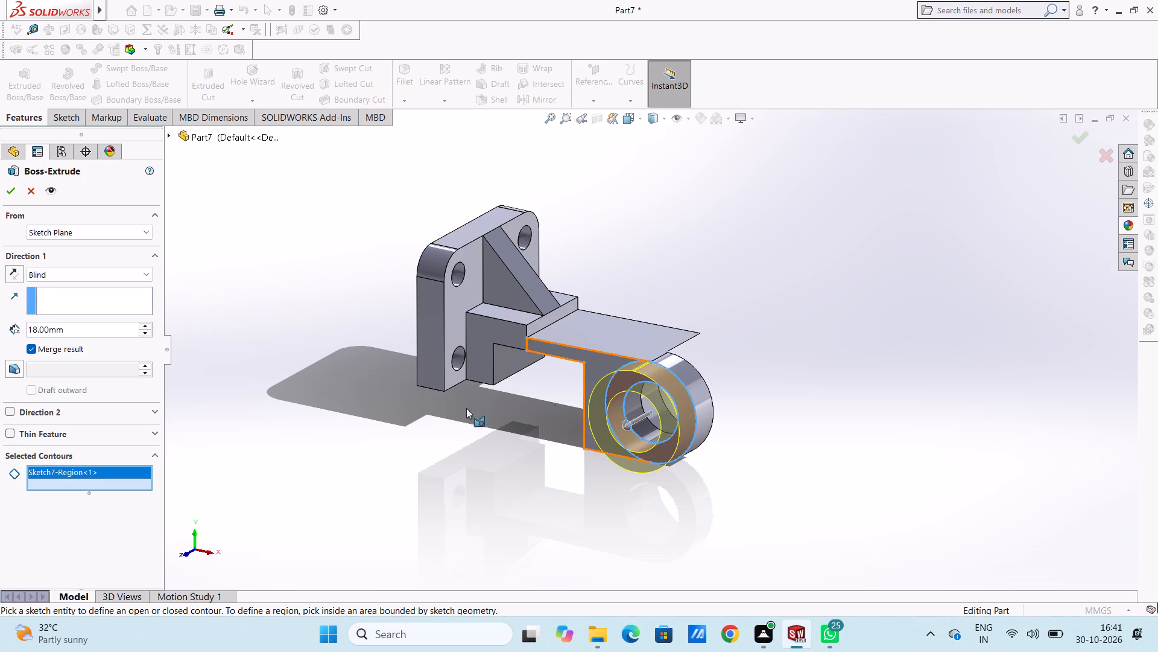
{"action": "double_click", "coordinate": [98, 329]}
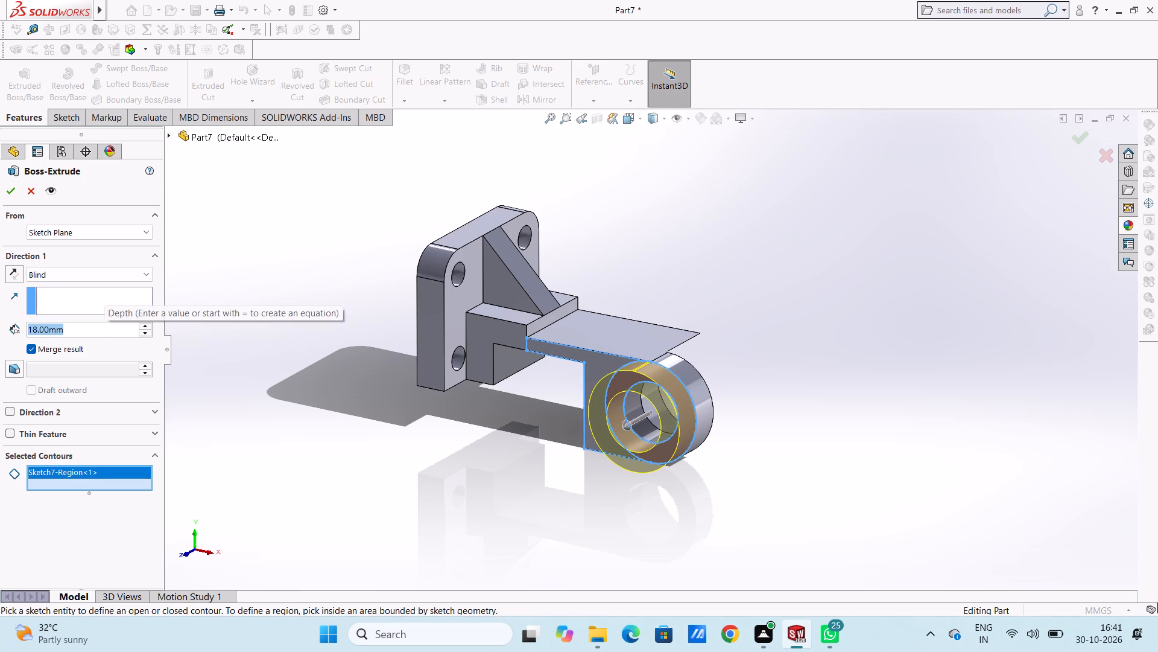
{"action": "key", "text": "6"}
{"action": "key", "text": "Return"}
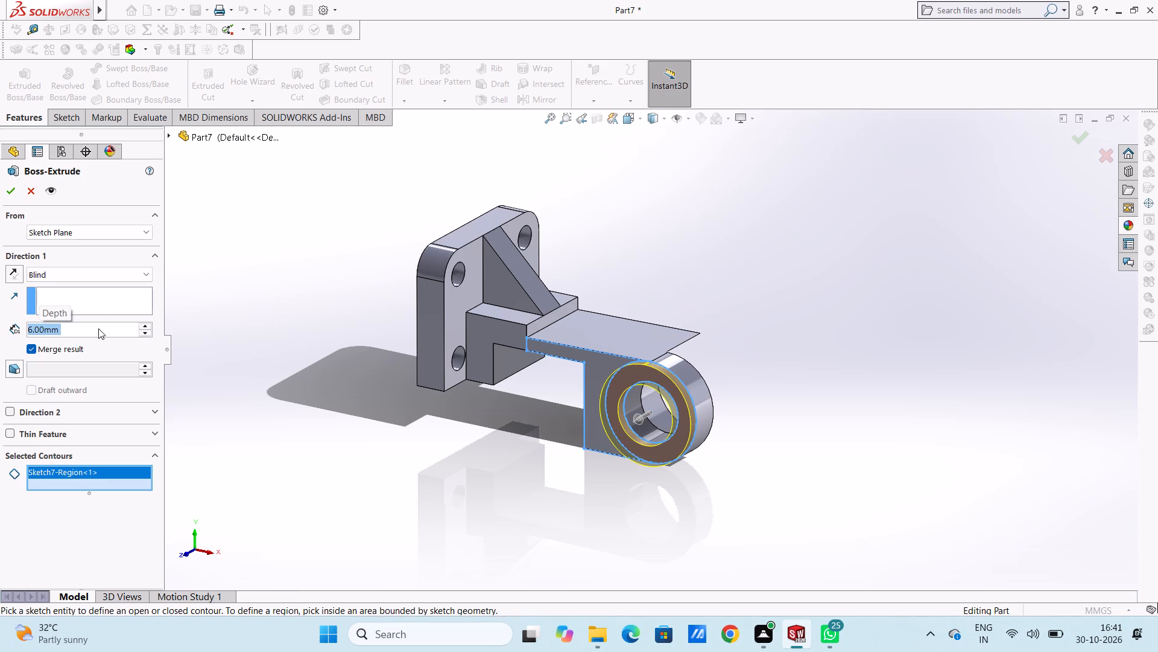
{"action": "left_click", "coordinate": [13, 196]}
{"action": "left_click", "coordinate": [372, 407]}
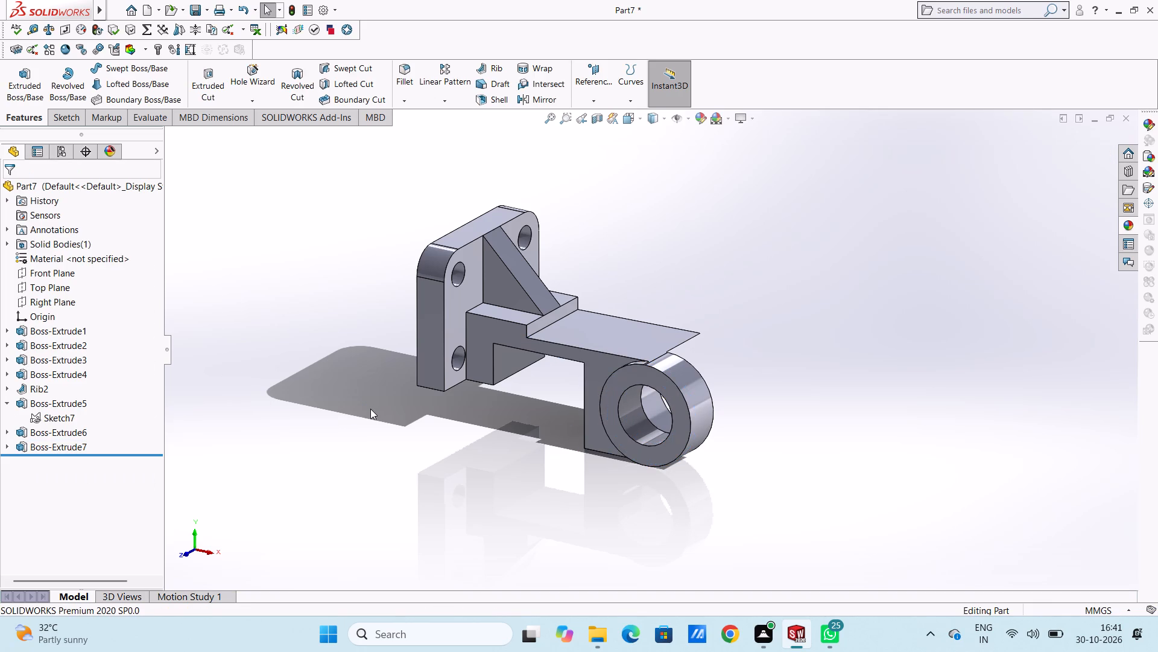
Extrude the ring region 18 mm blind starting from the arm's opposite side face, directed toward the first ring and merged.
{"action": "middle_click_drag", "start_coordinate": [409, 454], "coordinate": [508, 563]}
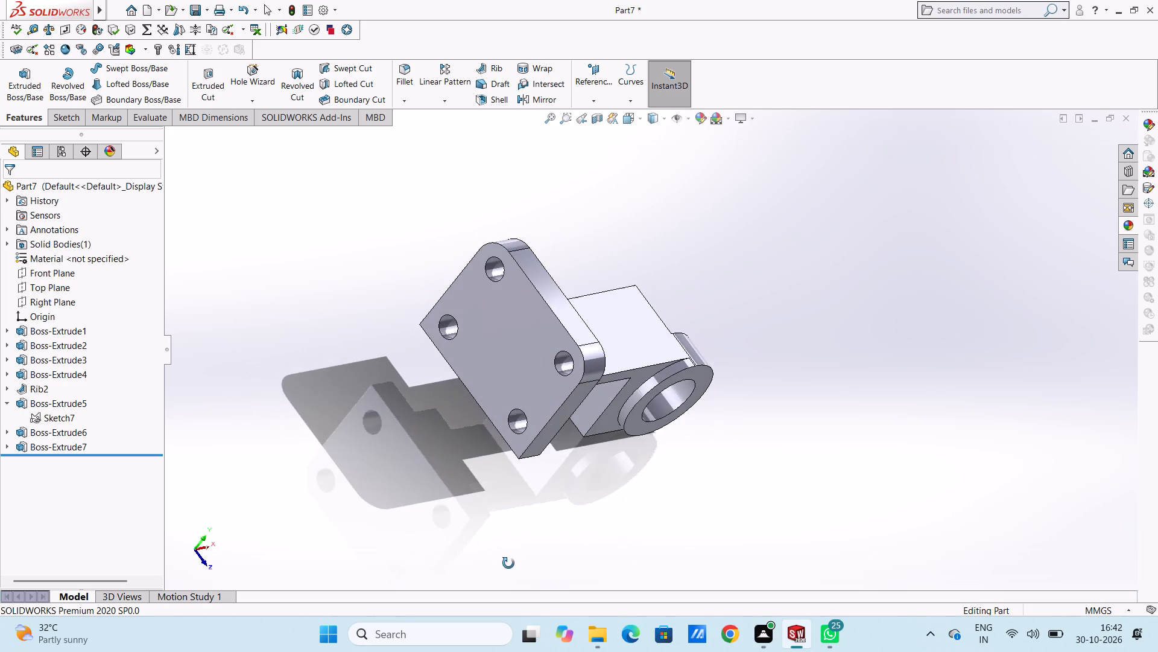
{"action": "middle_click_drag", "start_coordinate": [508, 563], "coordinate": [320, 452]}
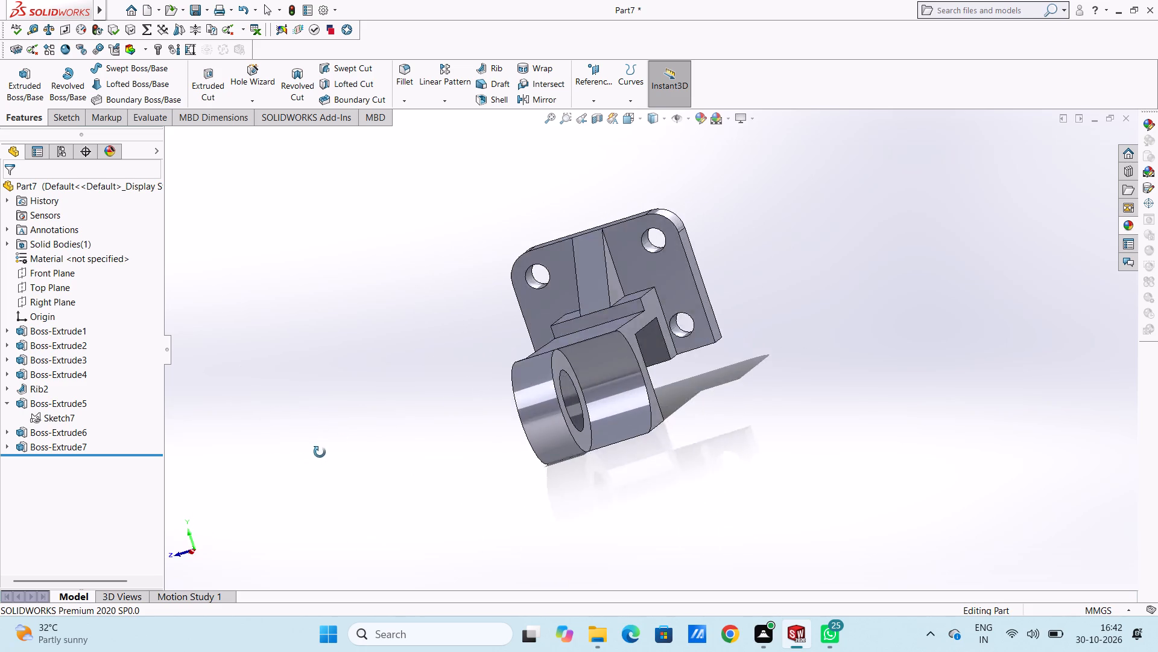
{"action": "middle_click_drag", "start_coordinate": [320, 452], "coordinate": [351, 497]}
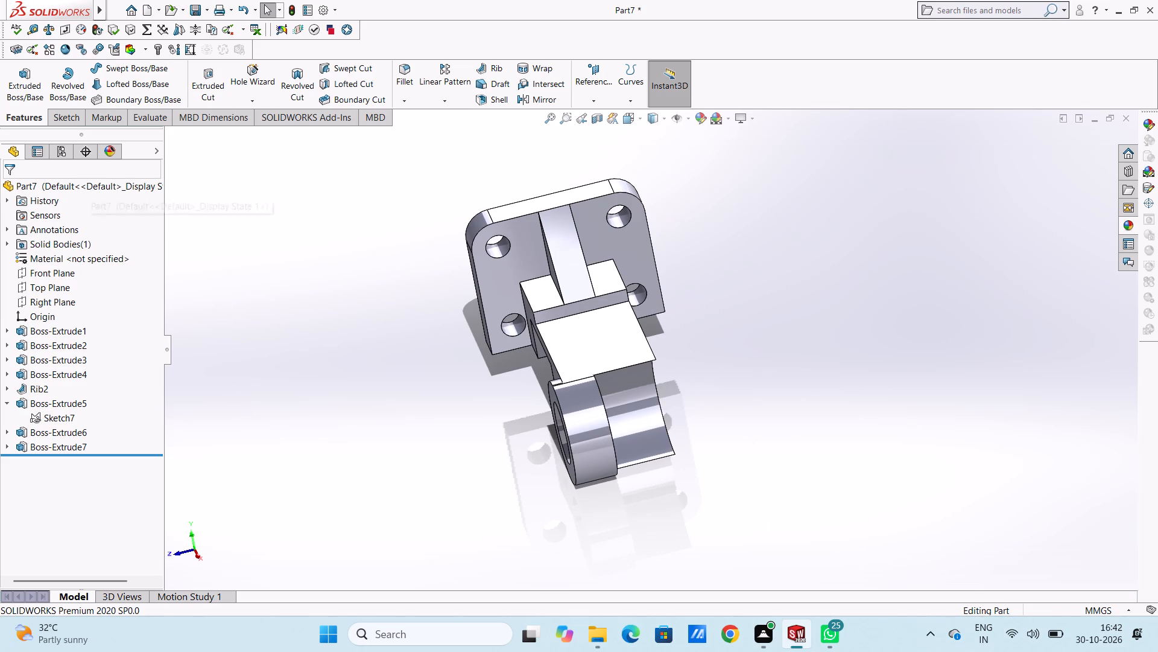
{"action": "left_click", "coordinate": [8, 430]}
{"action": "left_click", "coordinate": [53, 449]}
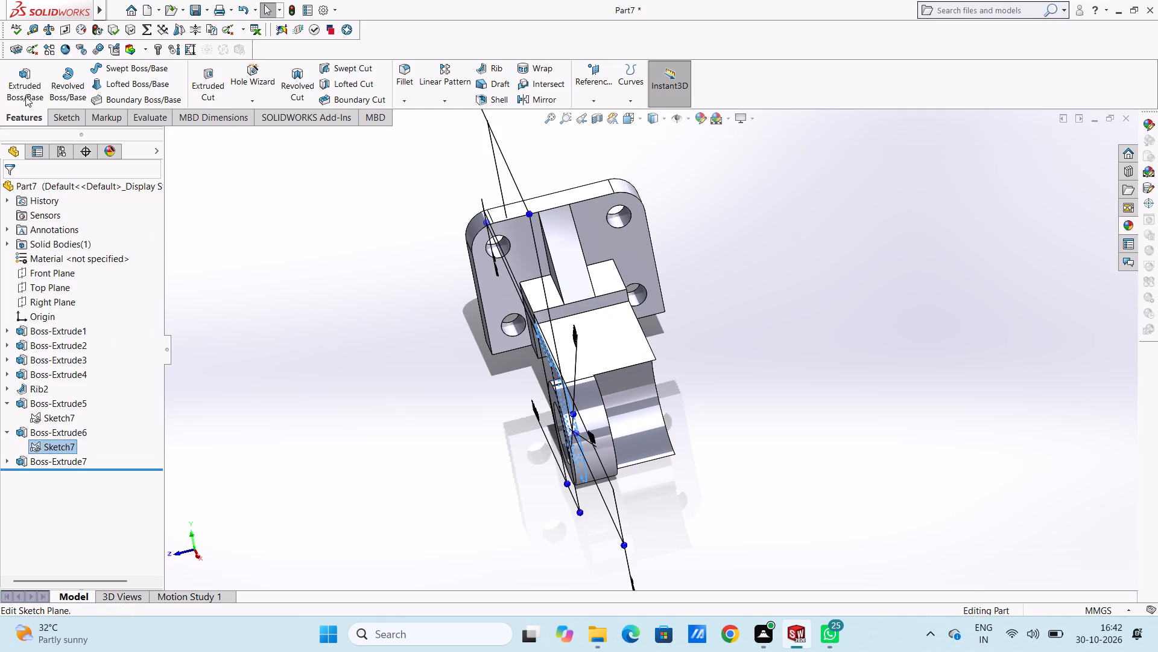
{"action": "left_click_drag", "start_coordinate": [25, 92], "coordinate": [30, 98]}
{"action": "middle_click_drag", "start_coordinate": [370, 409], "coordinate": [420, 335]}
{"action": "middle_click_drag", "start_coordinate": [446, 389], "coordinate": [504, 387]}
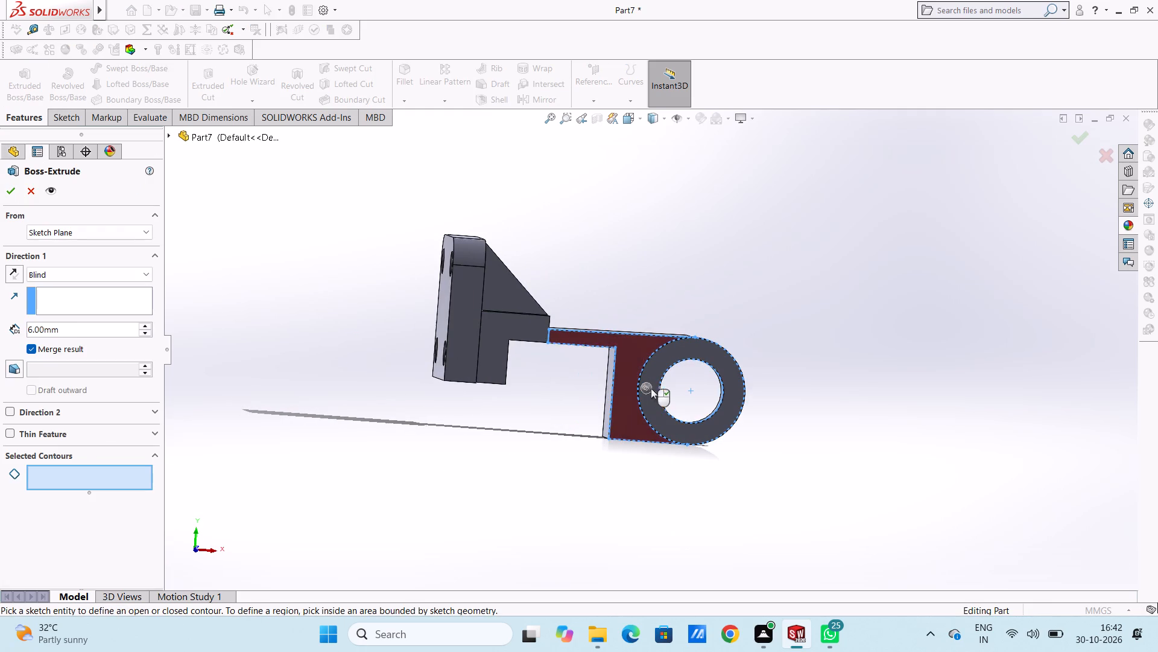
{"action": "left_click", "coordinate": [721, 364]}
{"action": "middle_click_drag", "start_coordinate": [834, 335], "coordinate": [705, 417]}
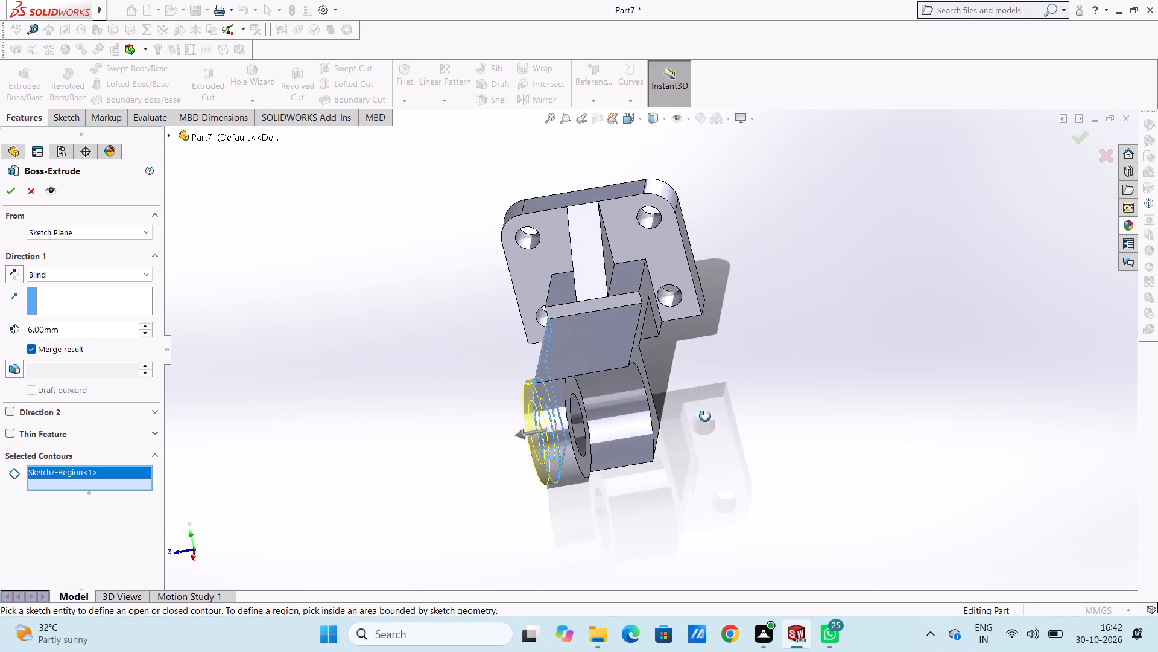
{"action": "middle_click_drag", "start_coordinate": [705, 417], "coordinate": [706, 417]}
{"action": "left_click", "coordinate": [92, 232]}
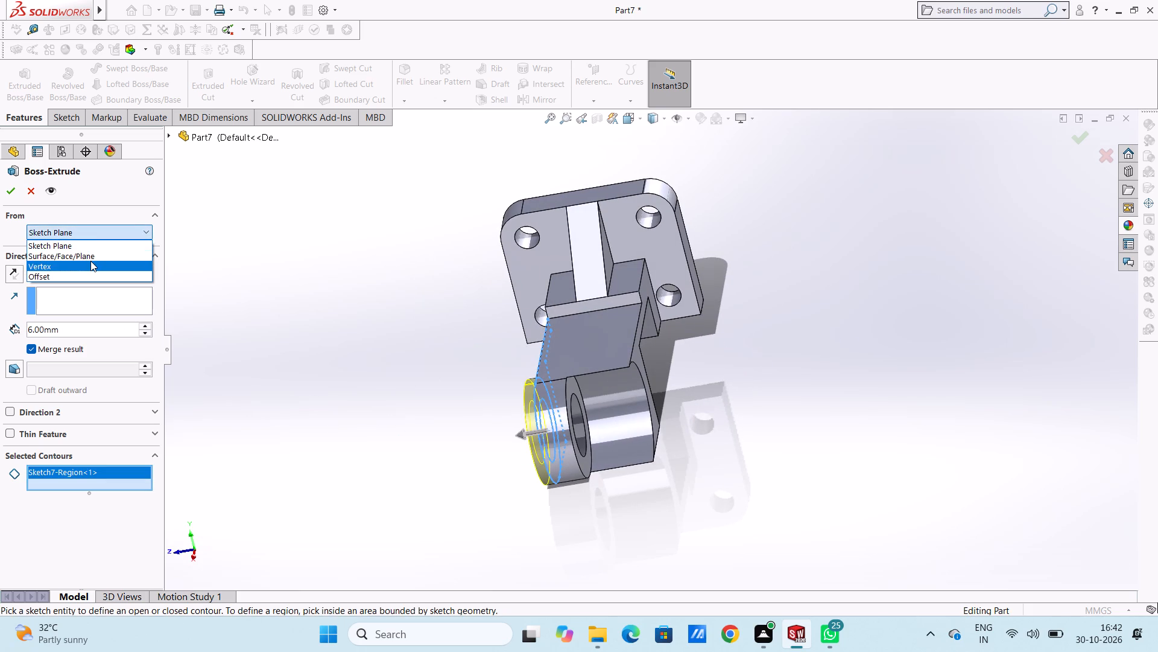
{"action": "left_click", "coordinate": [92, 256]}
{"action": "left_click", "coordinate": [638, 357]}
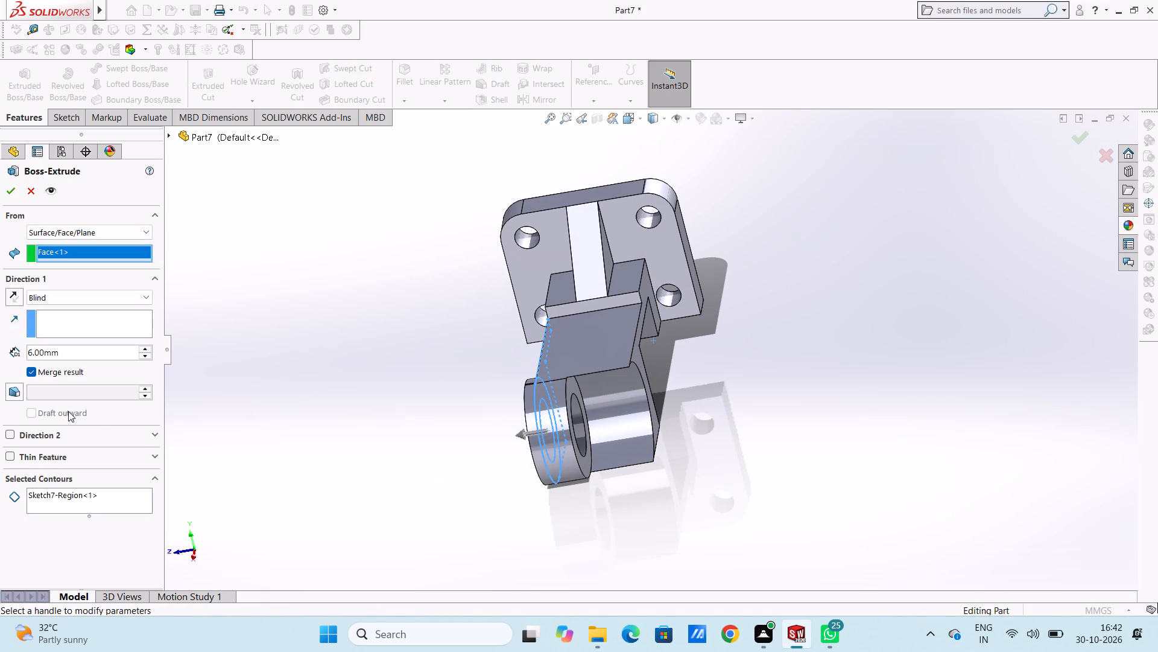
{"action": "double_click", "coordinate": [84, 356]}
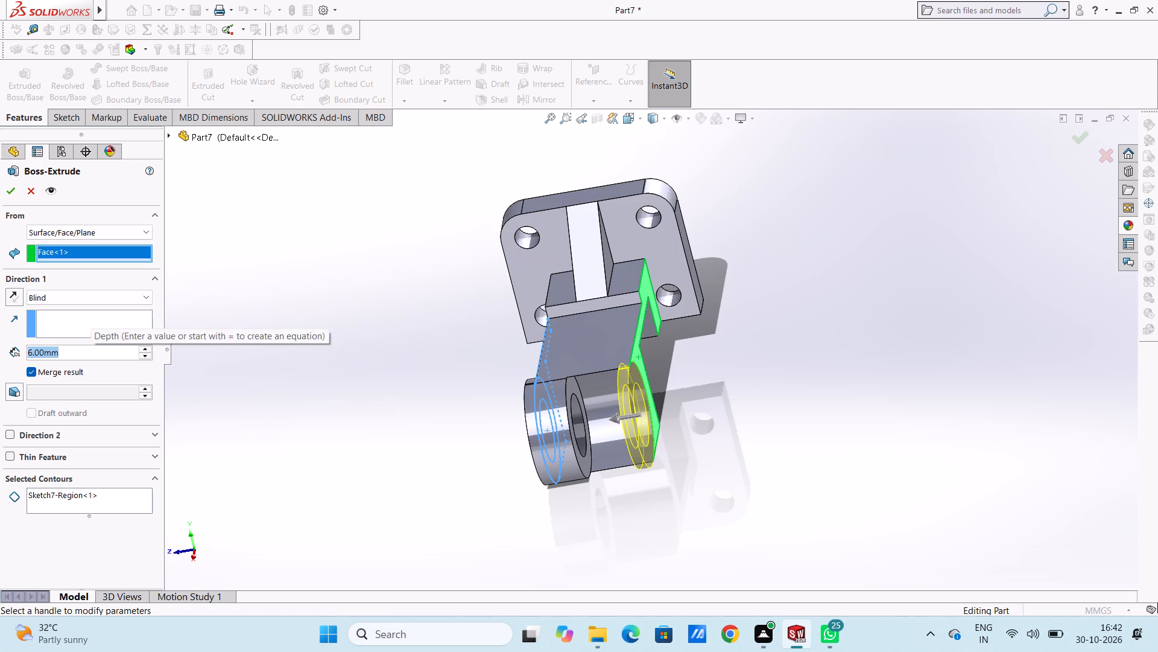
{"action": "type", "text": "18"}
{"action": "key", "text": "Return"}
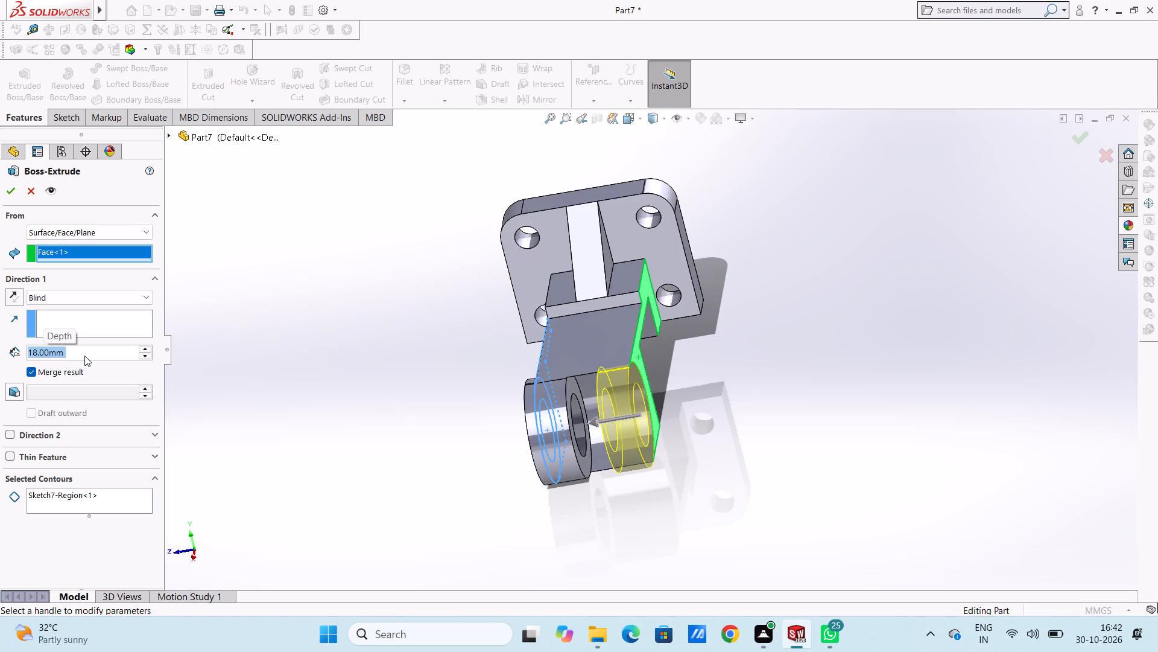
{"action": "left_click", "coordinate": [11, 192]}
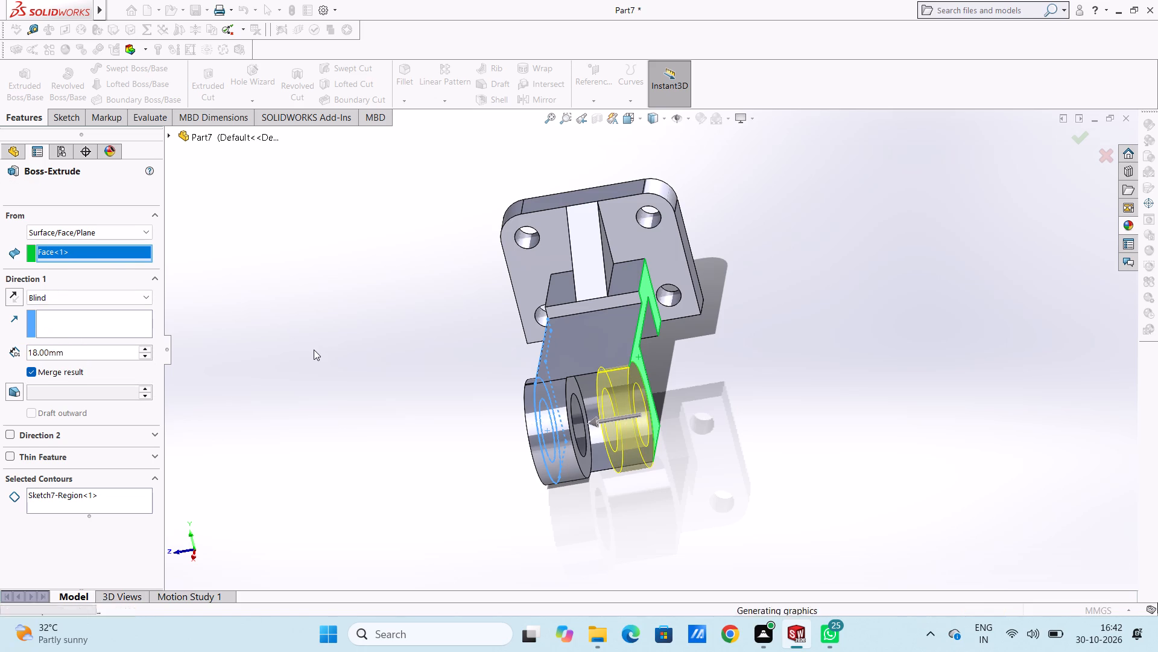
{"action": "left_click", "coordinate": [314, 350]}
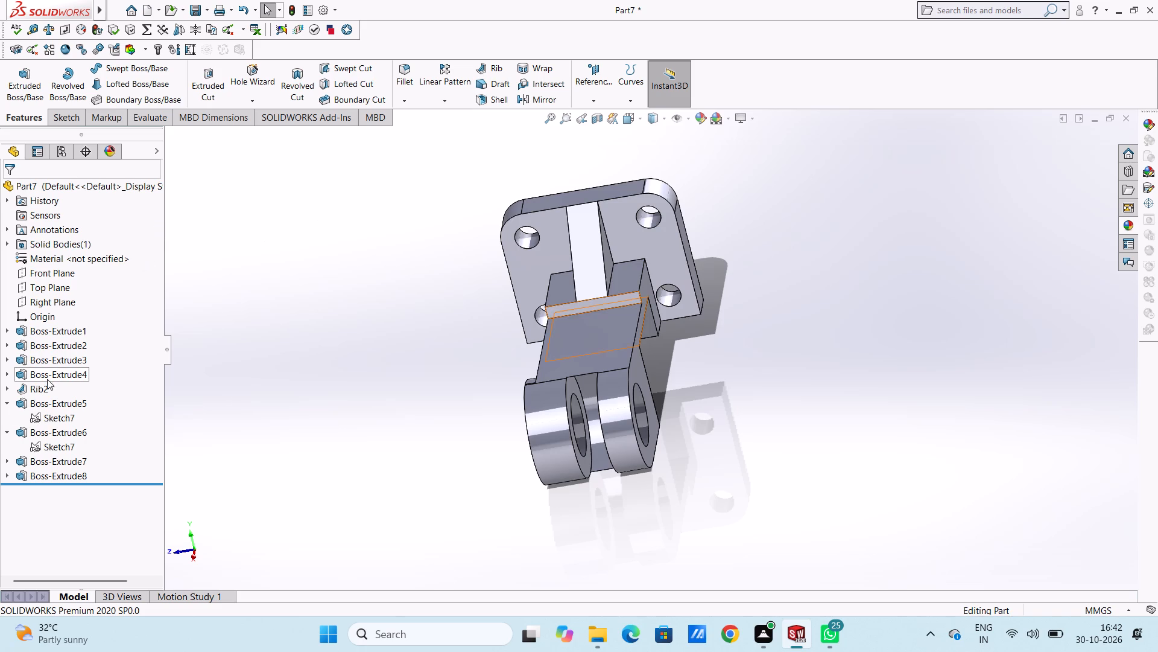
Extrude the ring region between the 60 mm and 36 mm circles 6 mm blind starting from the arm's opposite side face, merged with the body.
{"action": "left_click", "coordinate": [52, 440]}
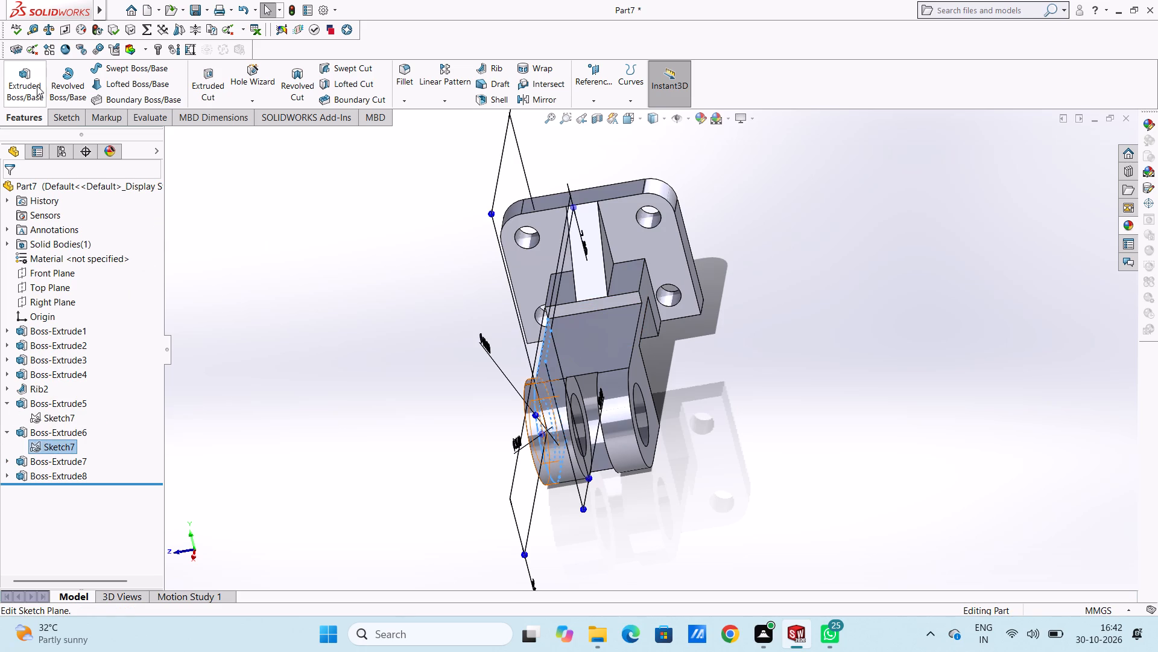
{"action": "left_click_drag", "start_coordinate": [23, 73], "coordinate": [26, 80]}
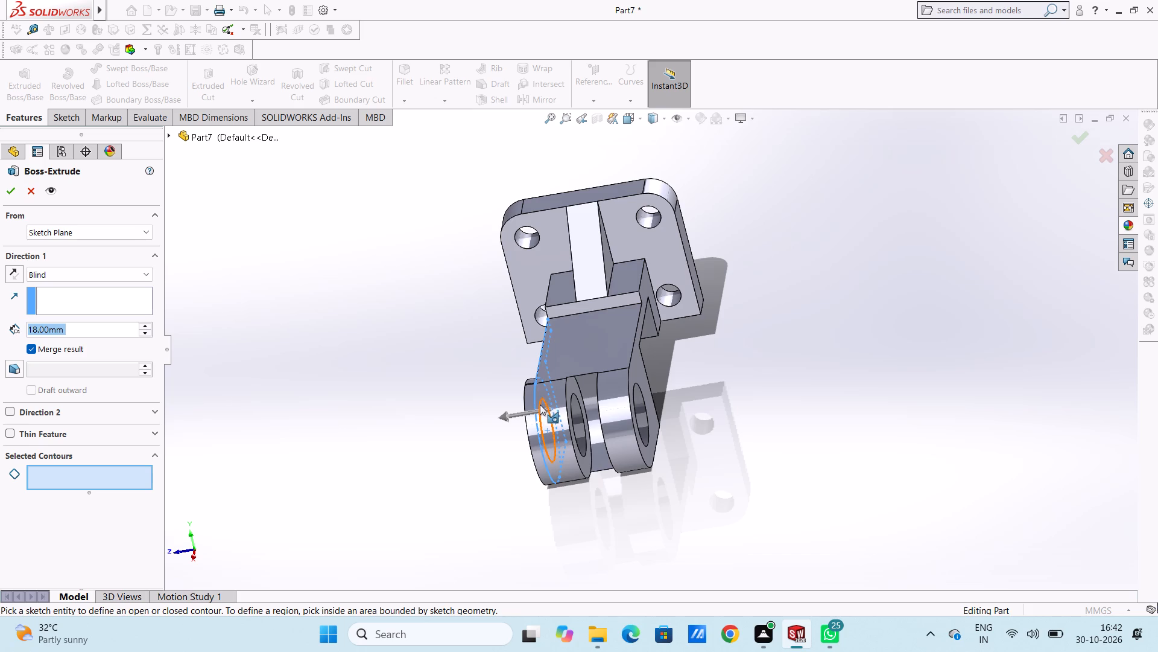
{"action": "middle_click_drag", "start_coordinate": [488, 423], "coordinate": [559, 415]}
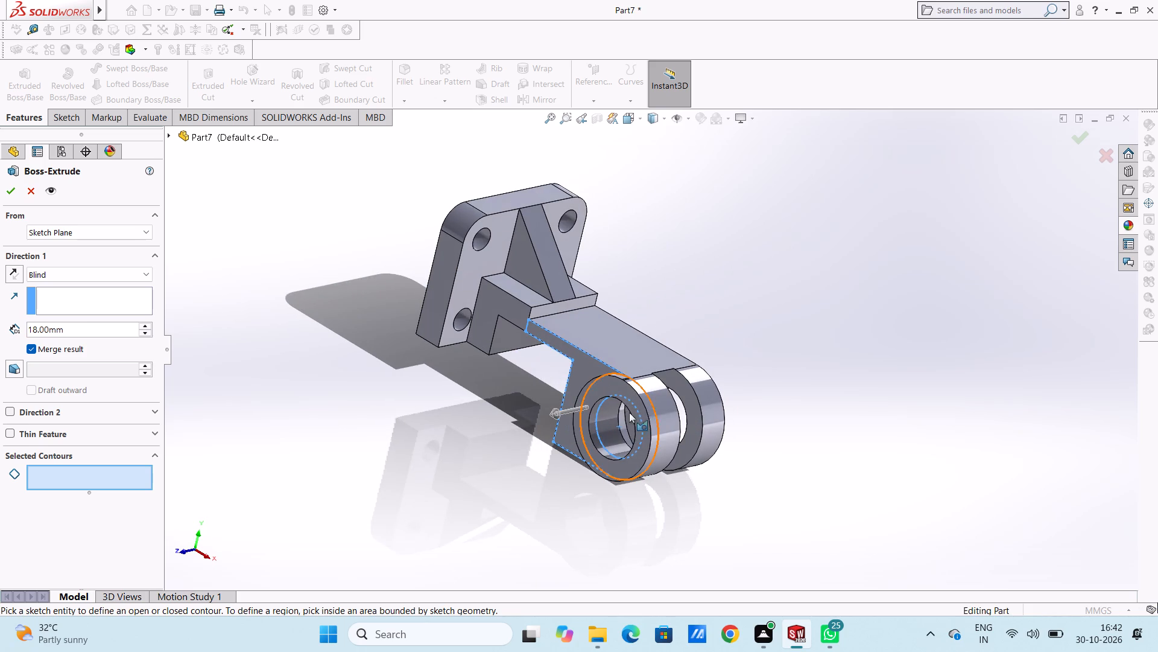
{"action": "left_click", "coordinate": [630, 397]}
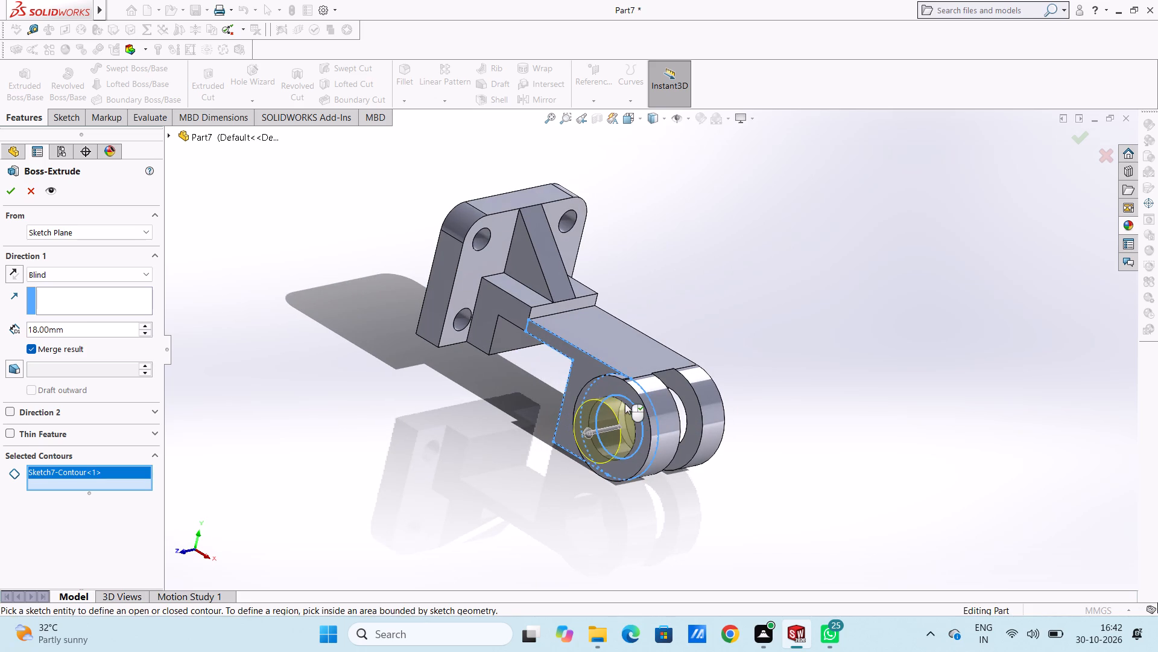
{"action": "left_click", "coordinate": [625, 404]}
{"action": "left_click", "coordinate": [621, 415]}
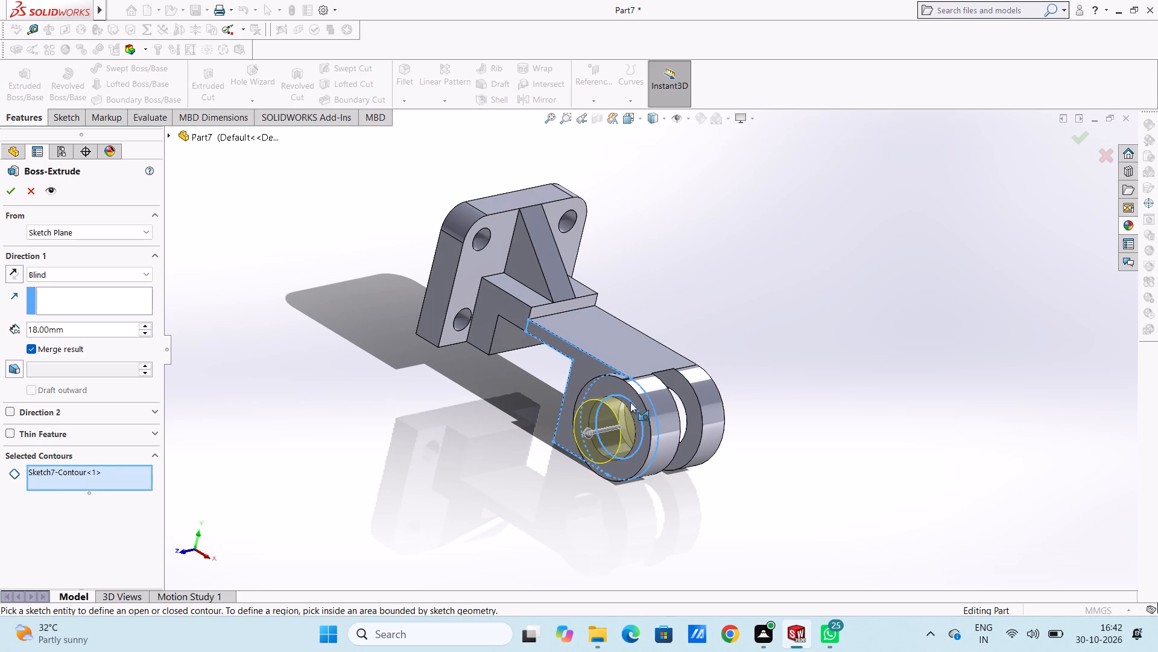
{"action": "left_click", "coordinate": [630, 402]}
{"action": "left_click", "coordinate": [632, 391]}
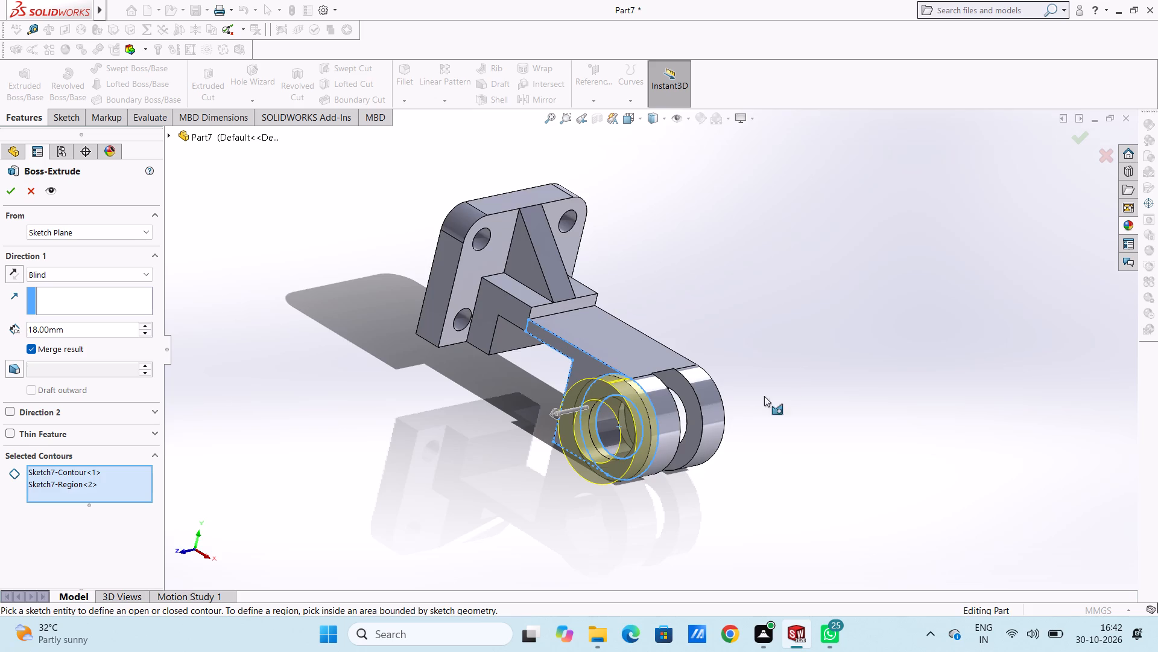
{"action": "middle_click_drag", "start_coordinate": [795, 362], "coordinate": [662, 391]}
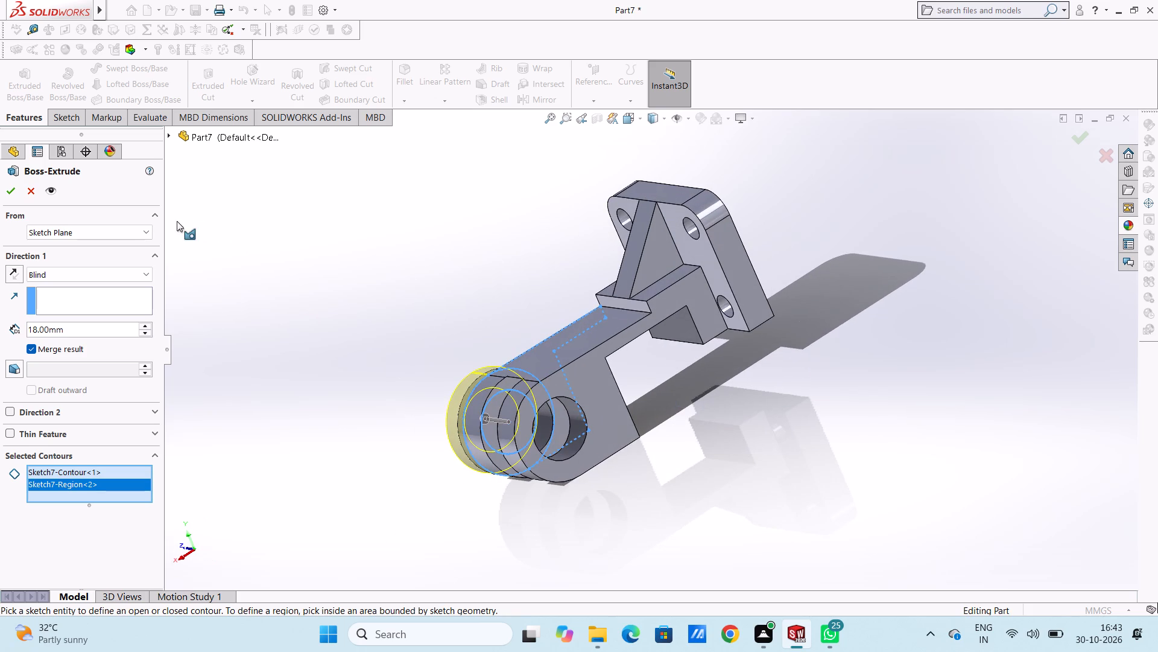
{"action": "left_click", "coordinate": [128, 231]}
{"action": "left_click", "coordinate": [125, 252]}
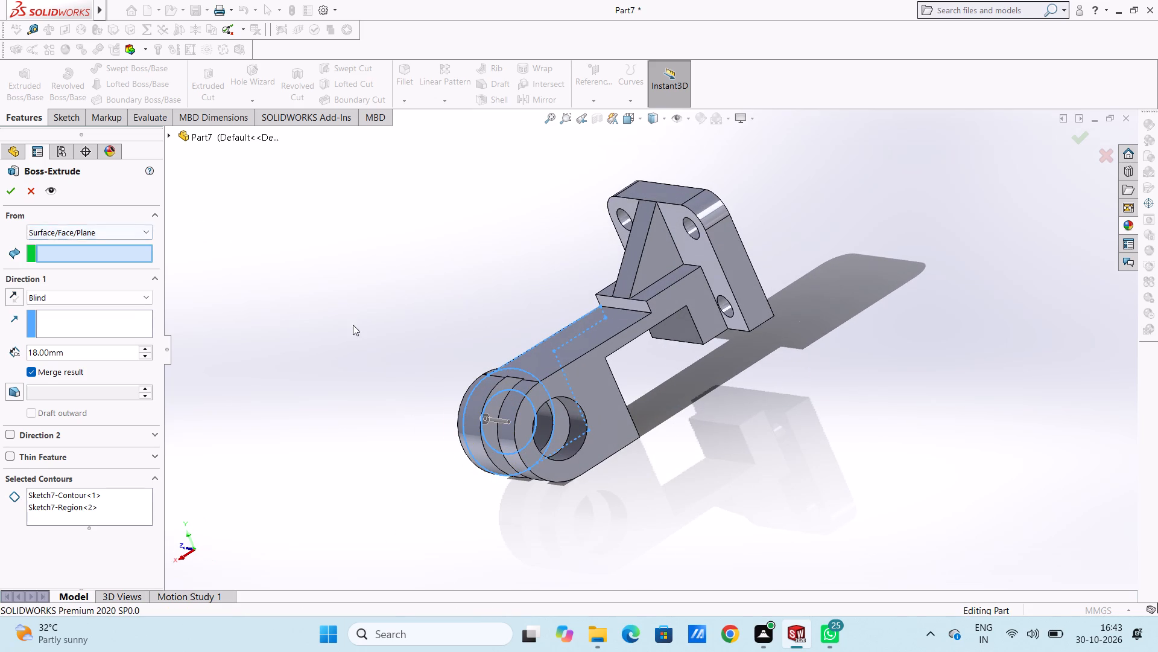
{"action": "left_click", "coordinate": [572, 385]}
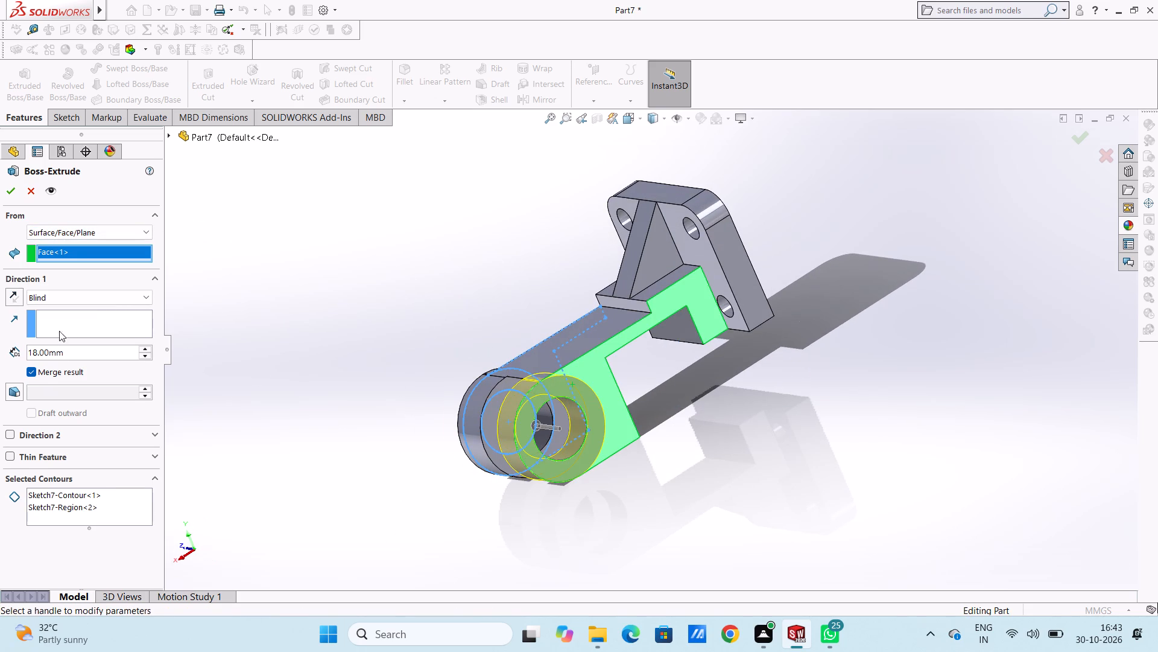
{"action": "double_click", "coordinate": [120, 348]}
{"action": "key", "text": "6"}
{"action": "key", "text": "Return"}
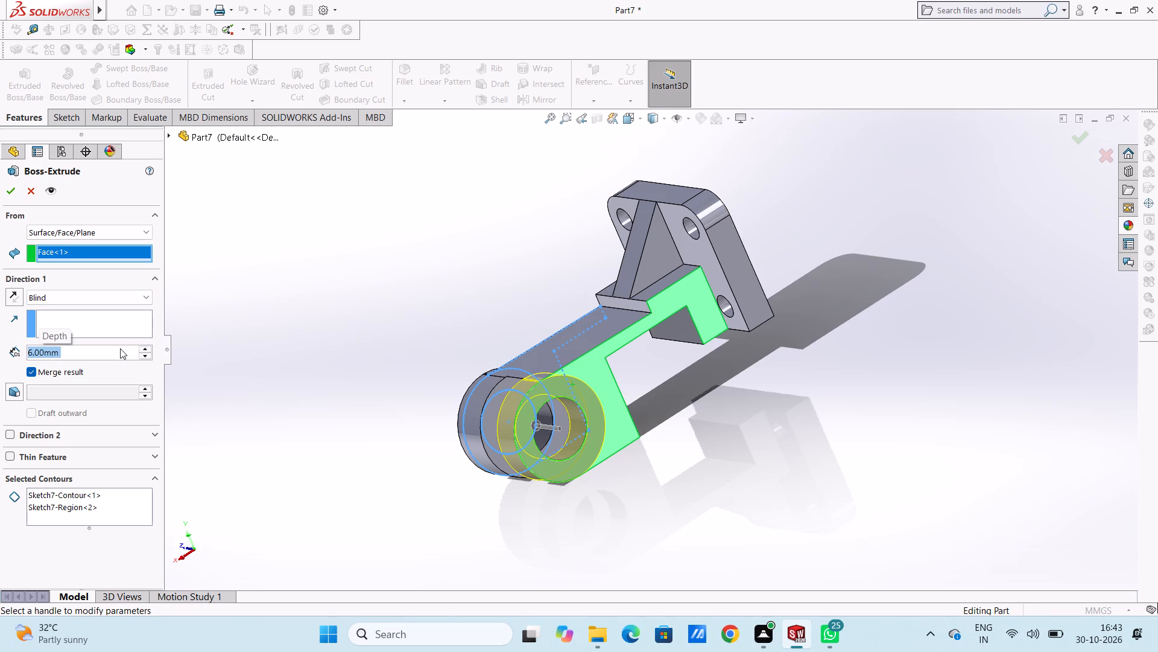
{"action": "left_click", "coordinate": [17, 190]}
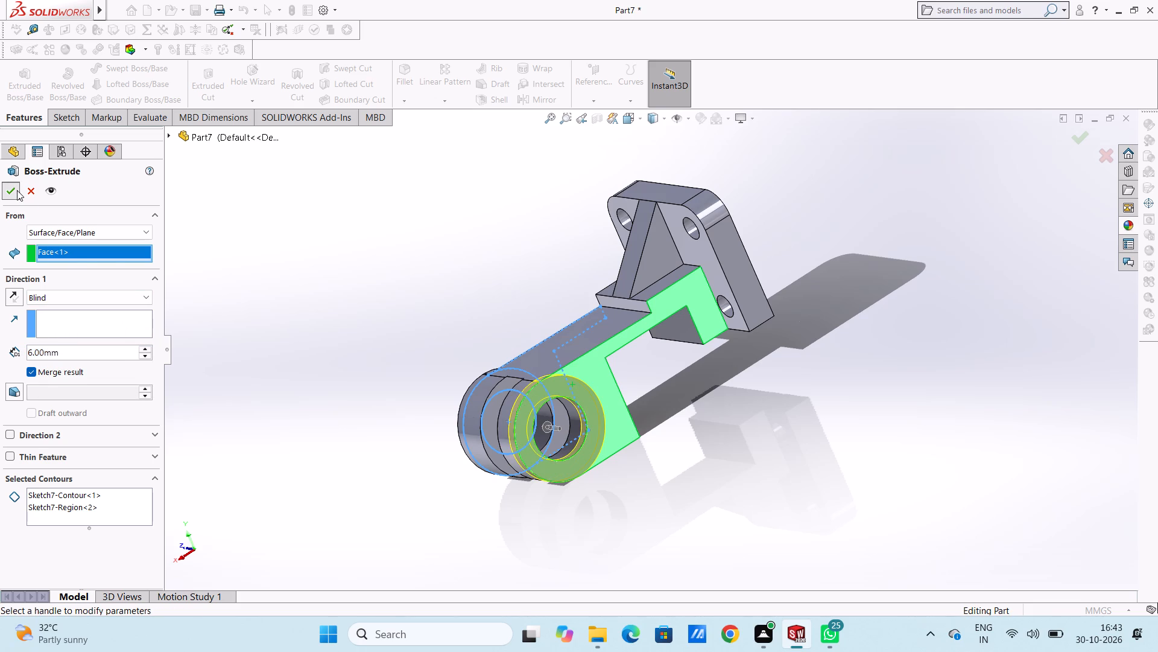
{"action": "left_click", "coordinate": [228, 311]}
Examine both ring lugs and their junctions with the arm from several angles, checking the raised bosses on each side.
{"action": "middle_click_drag", "start_coordinate": [248, 393], "coordinate": [285, 330]}
{"action": "scroll", "coordinate": [265, 389], "scroll_direction": "up", "scroll_amount": 1}
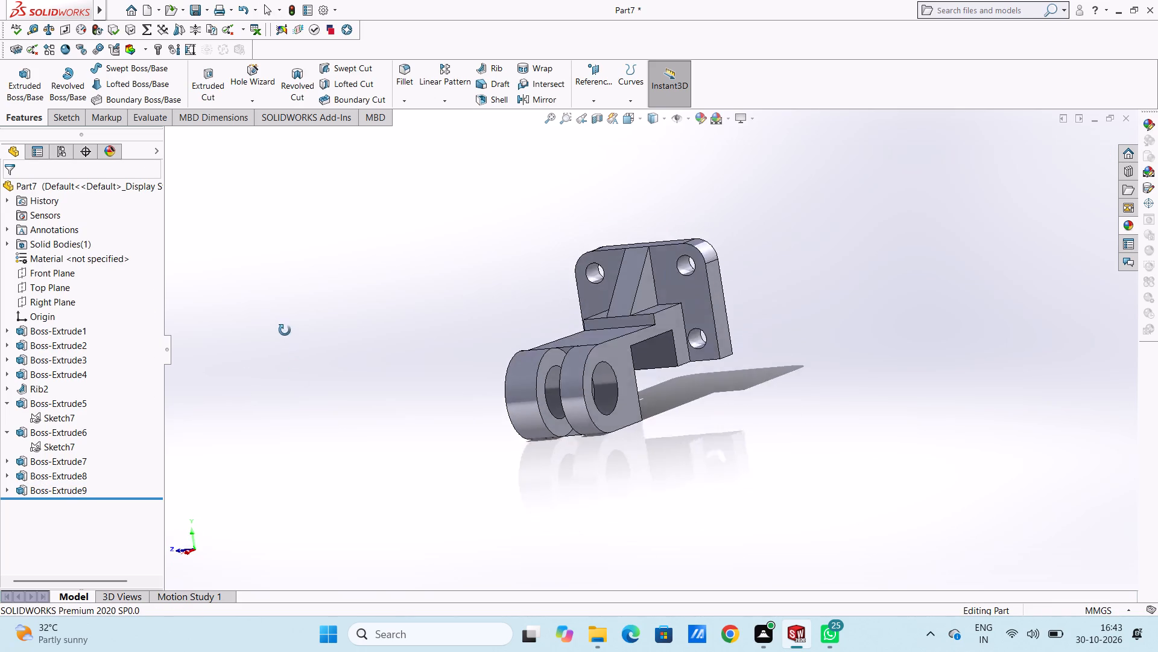
{"action": "middle_click_drag", "start_coordinate": [285, 330], "coordinate": [341, 451]}
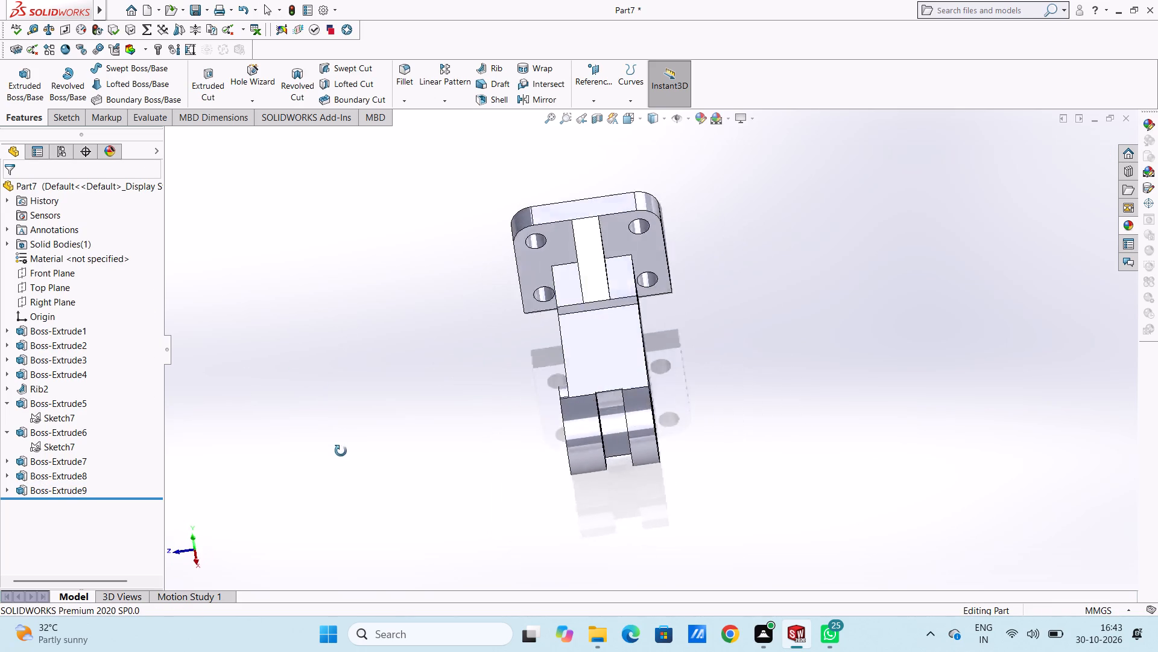
{"action": "middle_click_drag", "start_coordinate": [341, 451], "coordinate": [408, 351]}
{"action": "middle_click_drag", "start_coordinate": [397, 464], "coordinate": [394, 581]}
{"action": "middle_click_drag", "start_coordinate": [448, 467], "coordinate": [457, 552]}
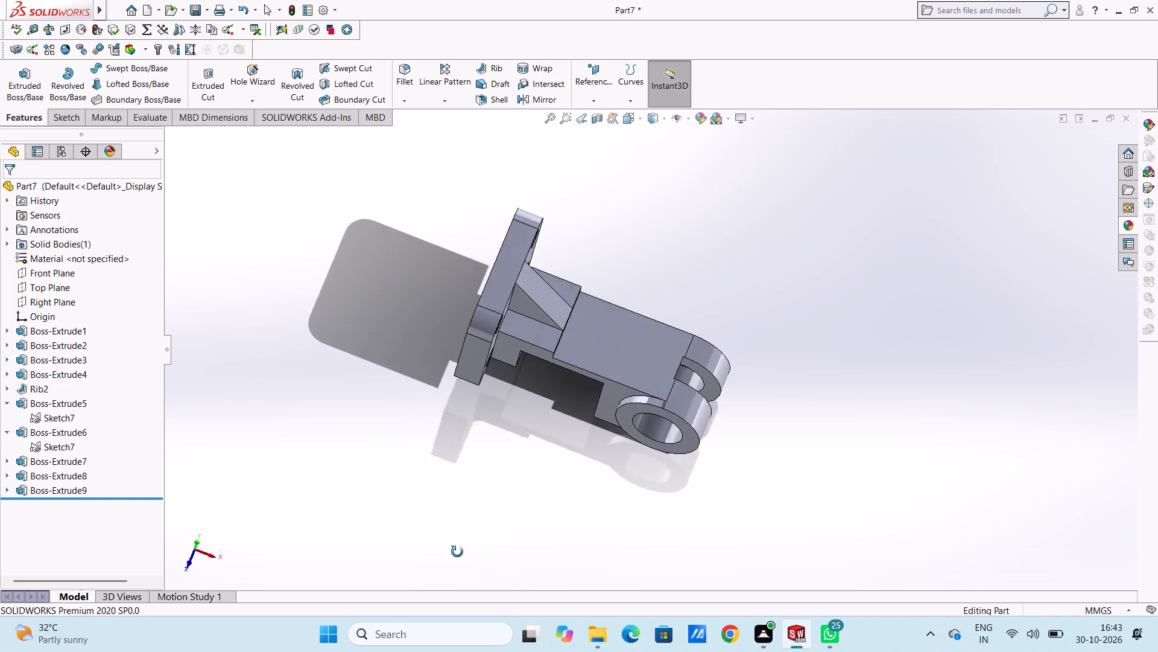
{"action": "middle_click_drag", "start_coordinate": [457, 552], "coordinate": [546, 493]}
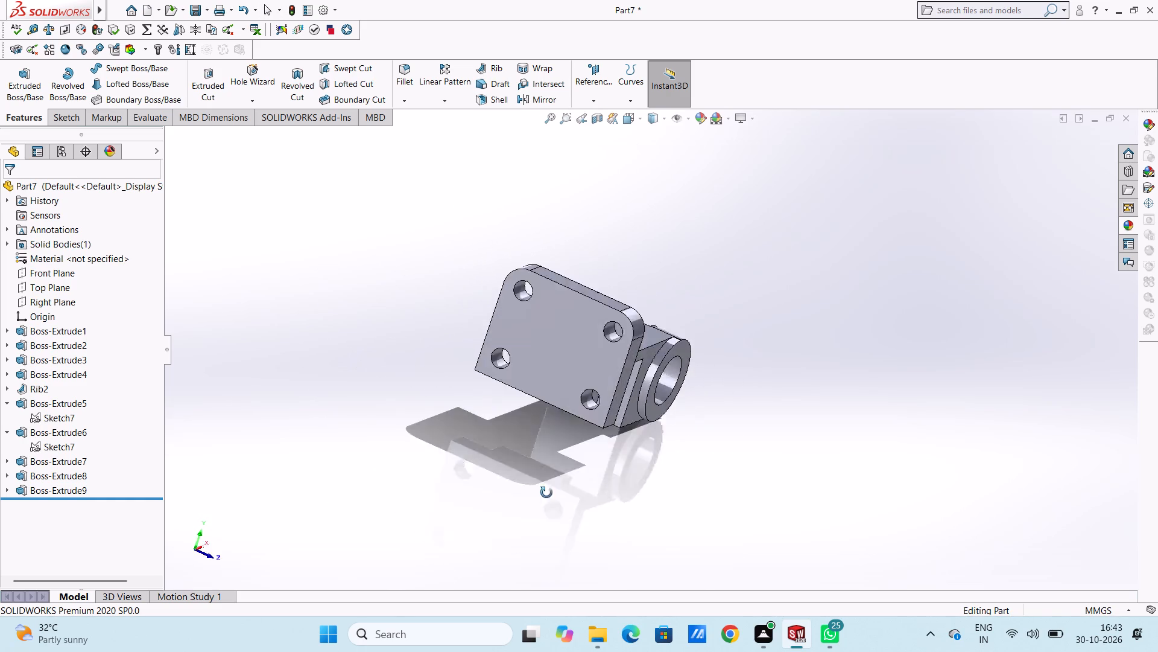
{"action": "middle_click_drag", "start_coordinate": [546, 493], "coordinate": [506, 456]}
{"action": "scroll", "coordinate": [669, 323], "scroll_direction": "down", "scroll_amount": 6}
{"action": "middle_click_drag", "start_coordinate": [834, 267], "coordinate": [826, 343]}
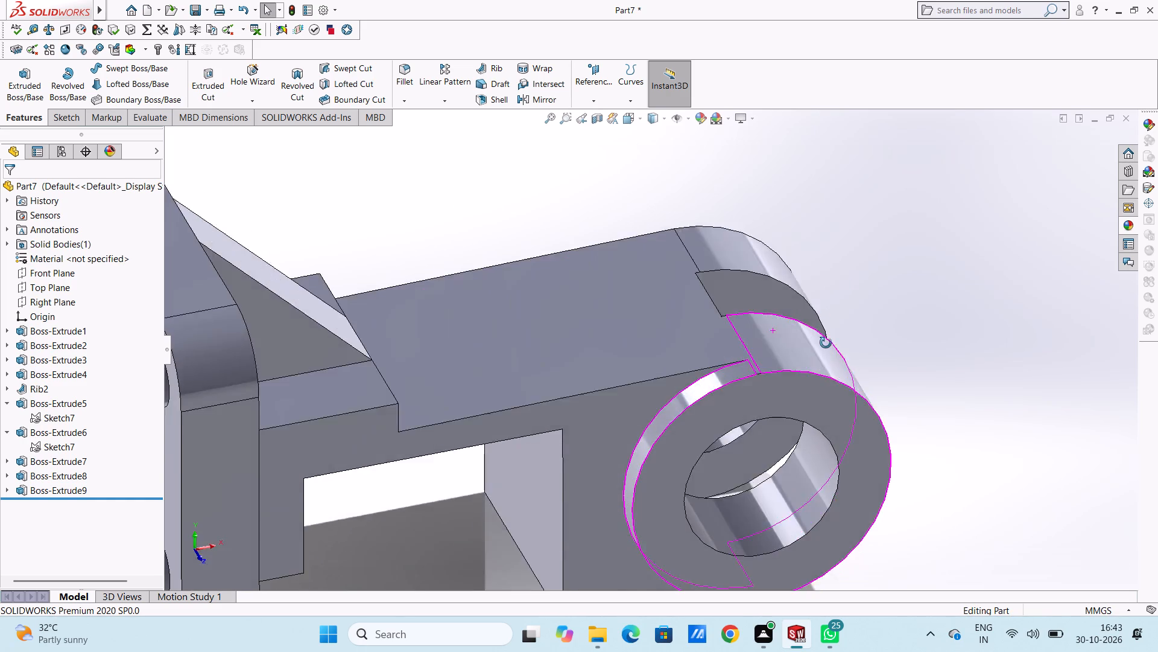
{"action": "middle_click_drag", "start_coordinate": [826, 343], "coordinate": [830, 372]}
{"action": "middle_click_drag", "start_coordinate": [830, 372], "coordinate": [820, 341]}
{"action": "scroll", "coordinate": [756, 401], "scroll_direction": "down", "scroll_amount": 6}
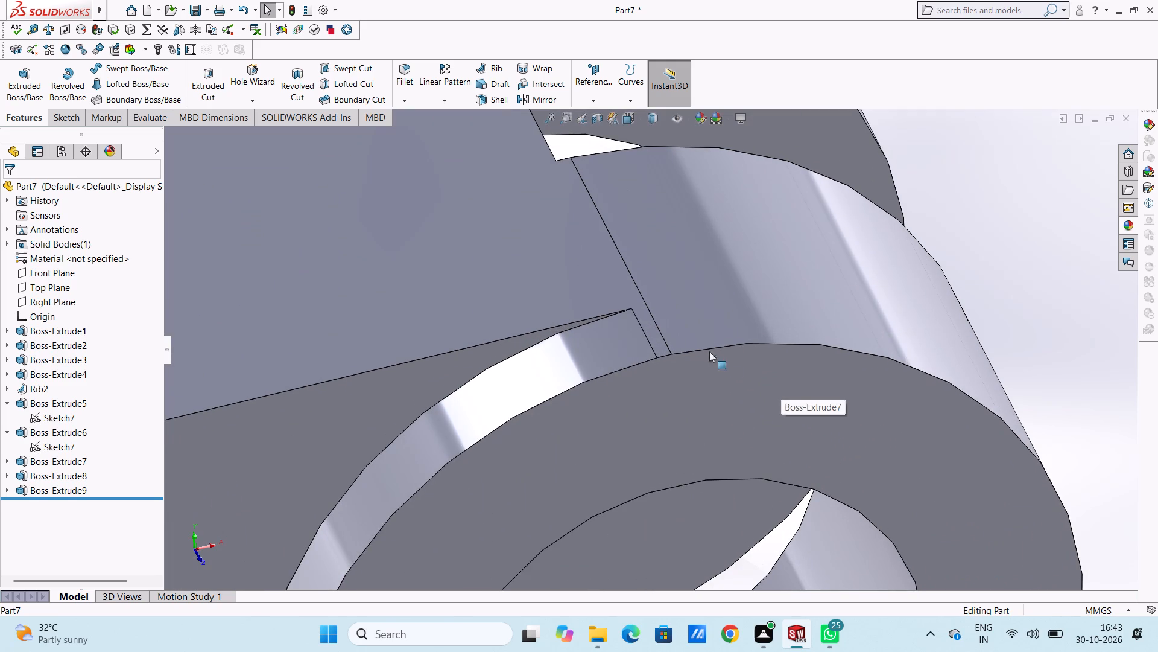
{"action": "scroll", "coordinate": [680, 357], "scroll_direction": "up", "scroll_amount": 3}
{"action": "middle_click_drag", "start_coordinate": [662, 383], "coordinate": [669, 379]}
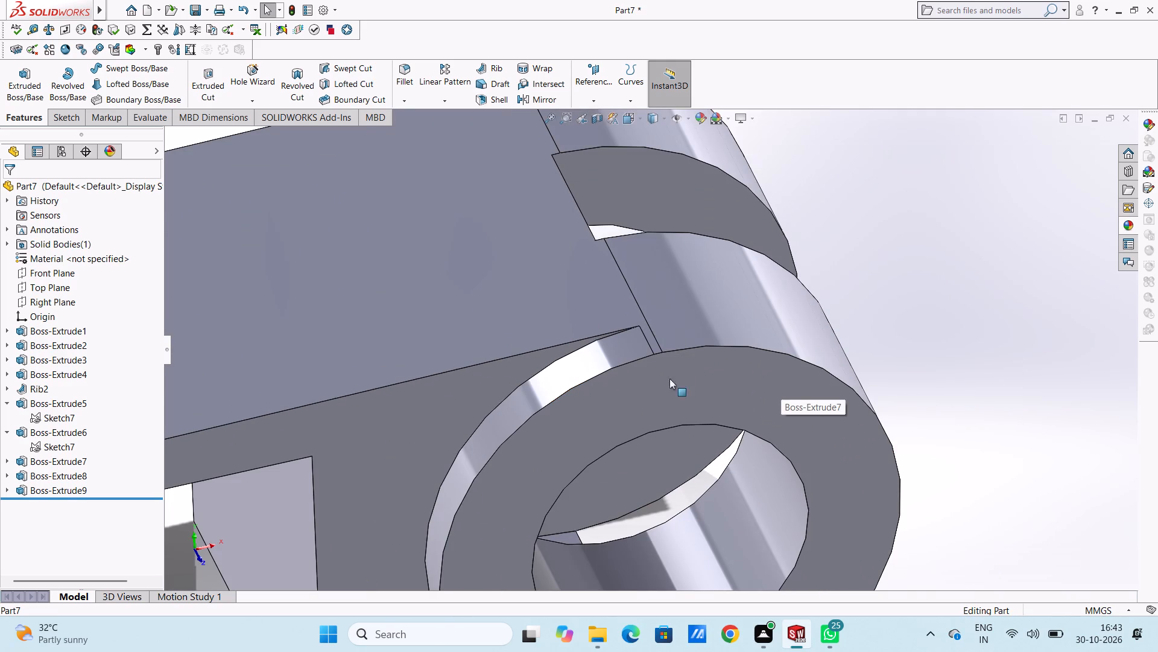
{"action": "middle_click_drag", "start_coordinate": [669, 379], "coordinate": [648, 408]}
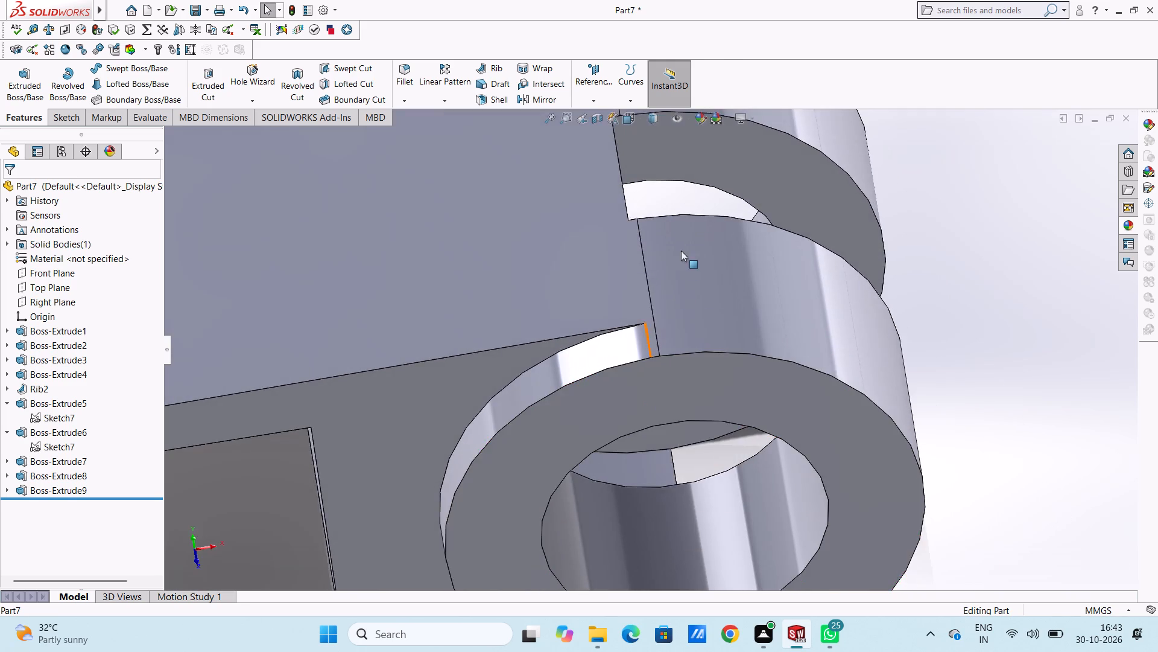
{"action": "scroll", "coordinate": [681, 251], "scroll_direction": "up", "scroll_amount": 5}
{"action": "middle_click_drag", "start_coordinate": [680, 203], "coordinate": [689, 347]}
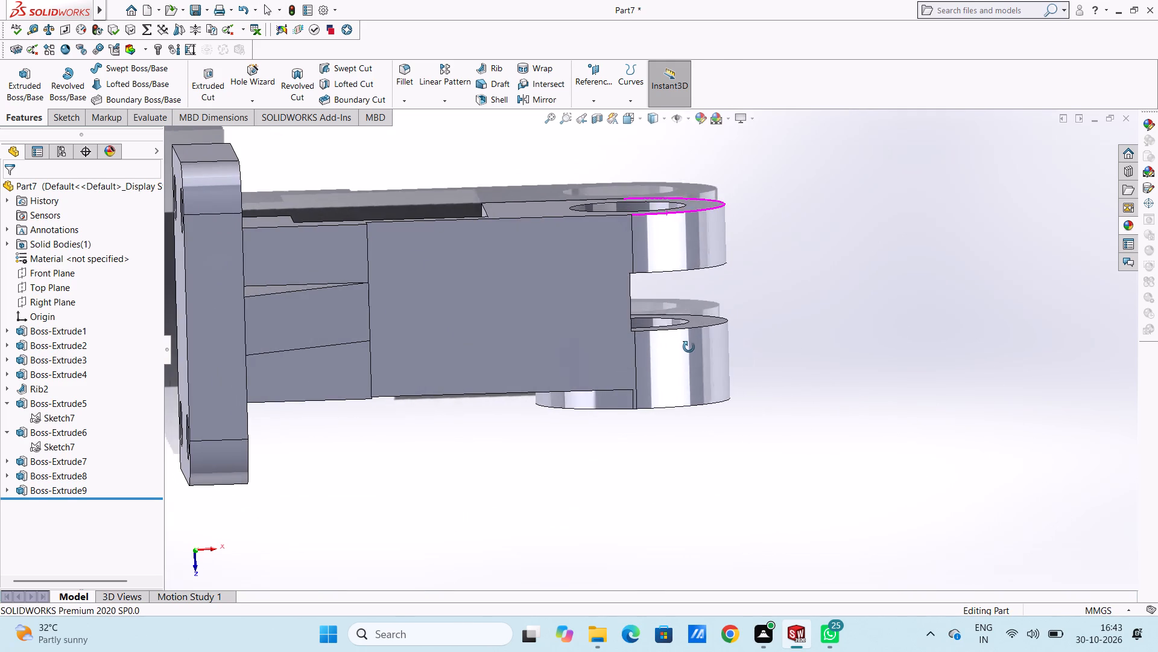
{"action": "middle_click_drag", "start_coordinate": [689, 347], "coordinate": [670, 343]}
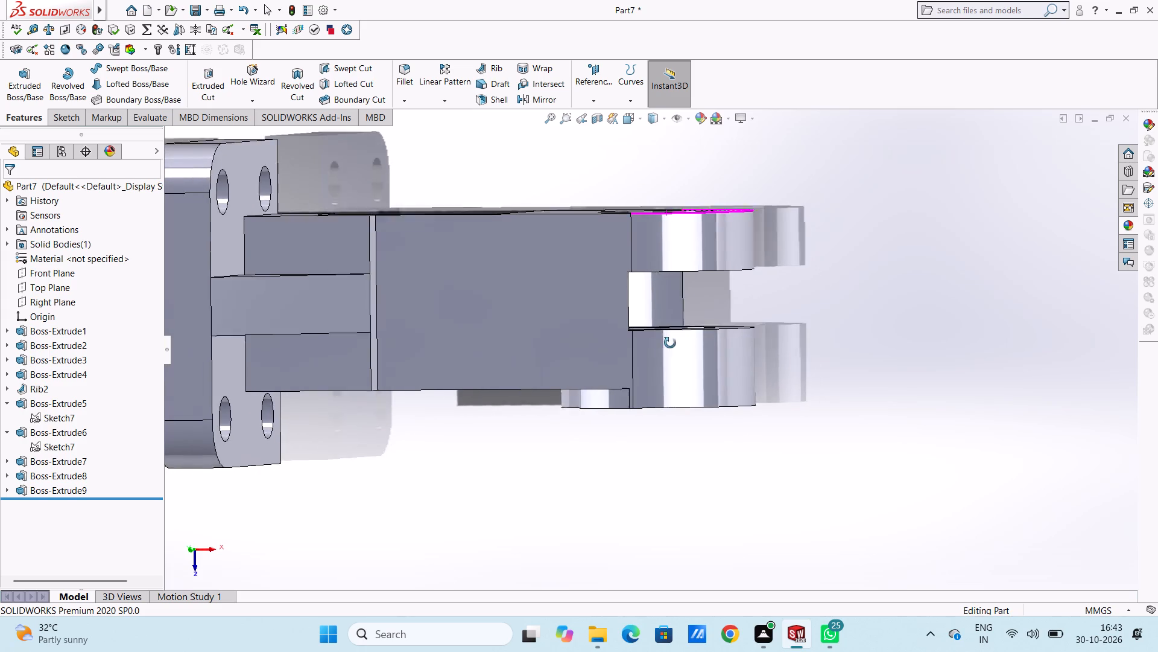
{"action": "middle_click_drag", "start_coordinate": [670, 343], "coordinate": [673, 297]}
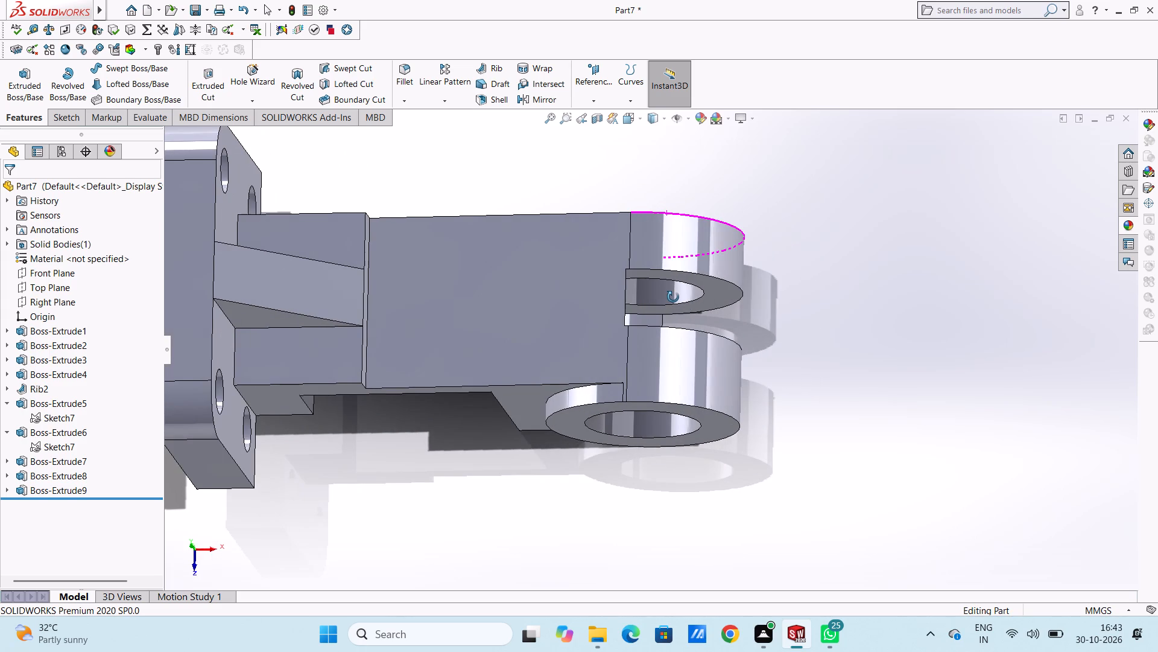
{"action": "middle_click_drag", "start_coordinate": [673, 297], "coordinate": [674, 297]}
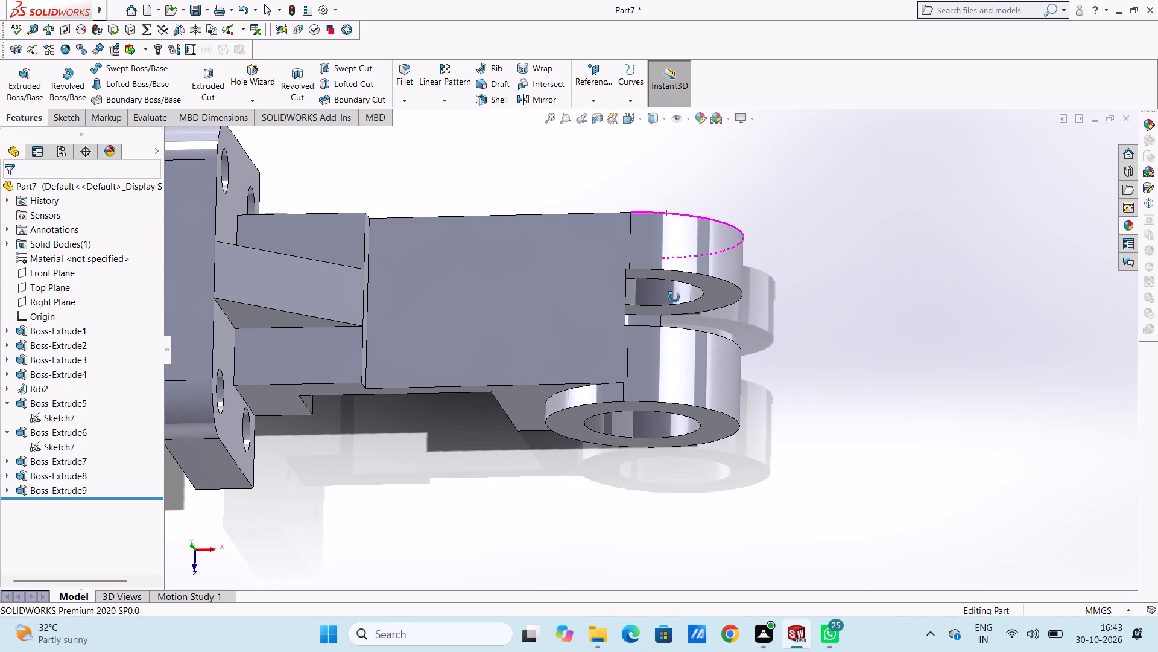
{"action": "middle_click_drag", "start_coordinate": [674, 297], "coordinate": [674, 235]}
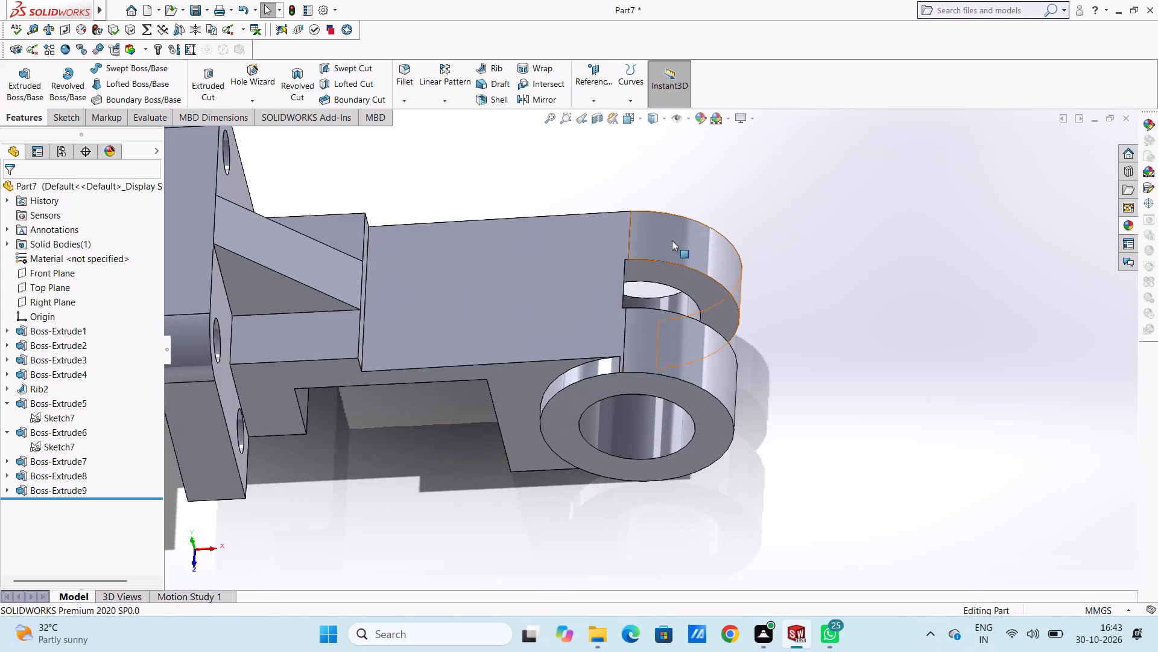
{"action": "scroll", "coordinate": [662, 281], "scroll_direction": "up", "scroll_amount": 3}
{"action": "middle_click_drag", "start_coordinate": [685, 356], "coordinate": [686, 255]}
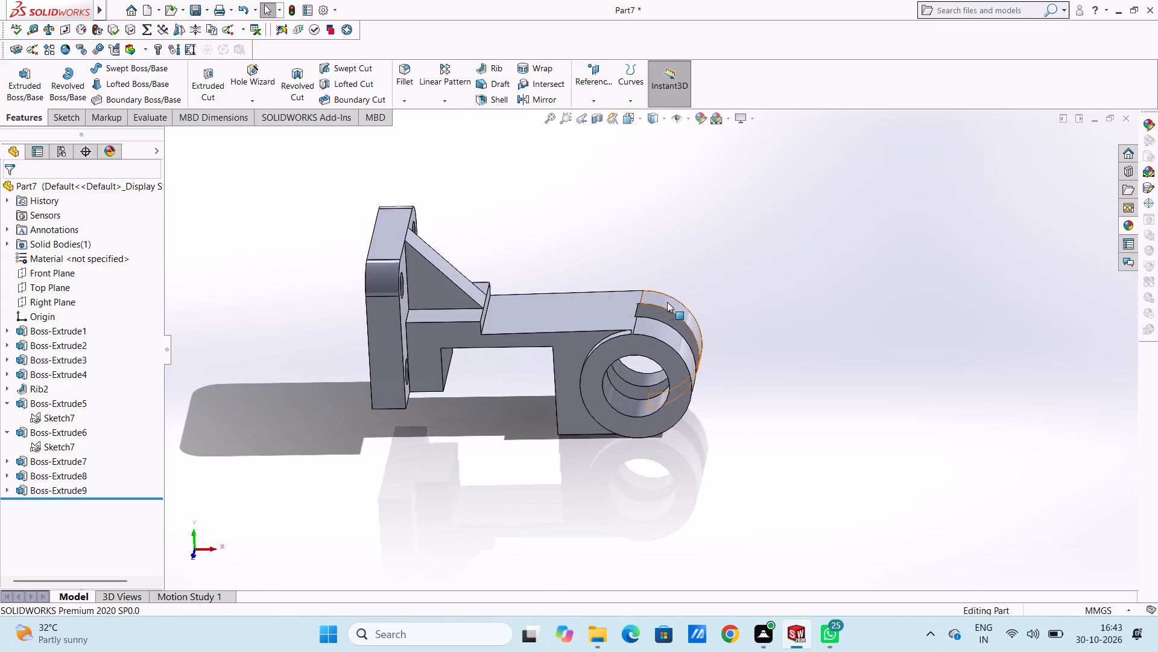
{"action": "middle_click_drag", "start_coordinate": [709, 360], "coordinate": [715, 314]}
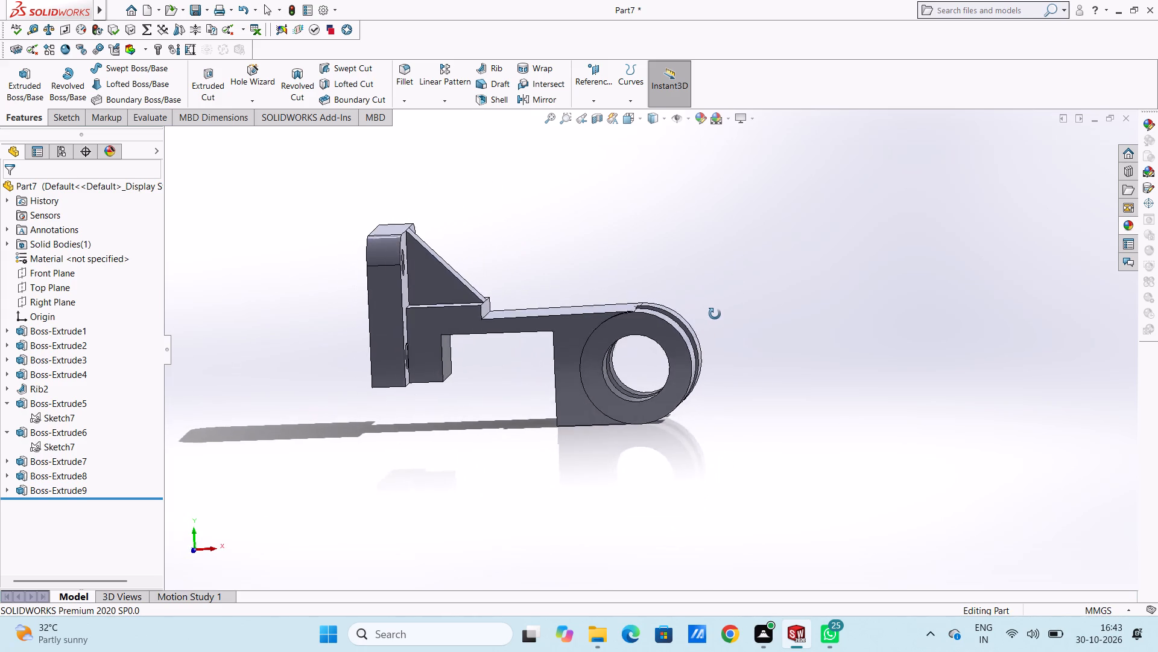
{"action": "middle_click_drag", "start_coordinate": [715, 314], "coordinate": [711, 331]}
{"action": "scroll", "coordinate": [710, 331], "scroll_direction": "up", "scroll_amount": 1}
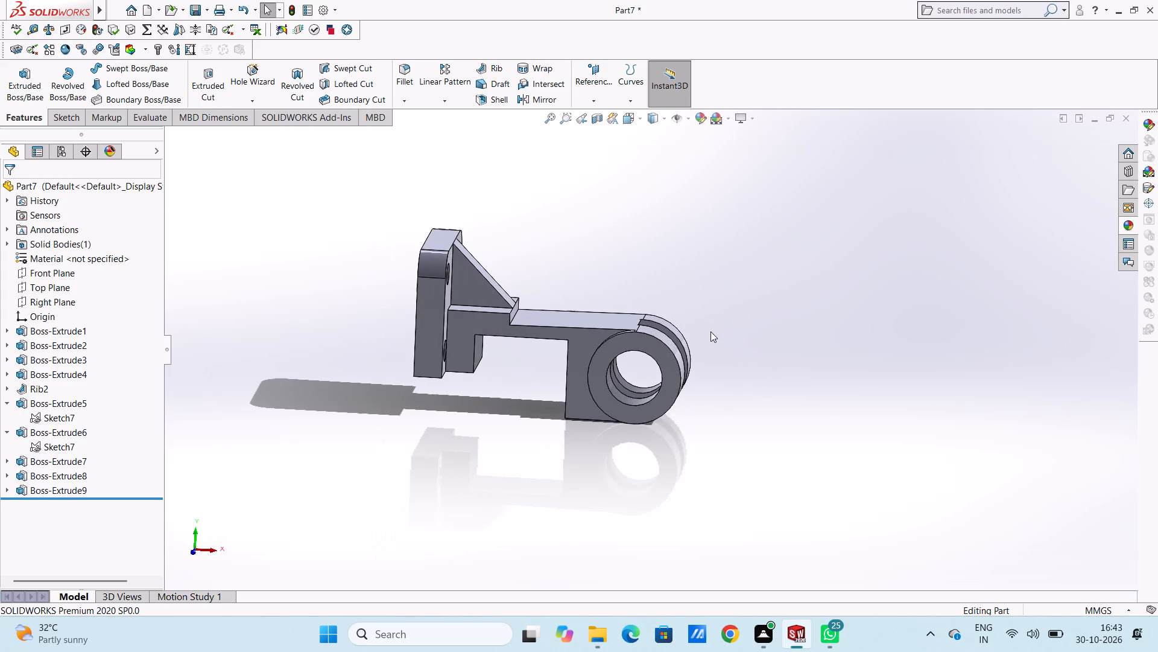
Undo the four ring extrusions, going back to the body with only the 54 mm deep arm.
{"action": "key", "text": "ctrl+z"}
{"action": "key", "text": "ctrl+z"}
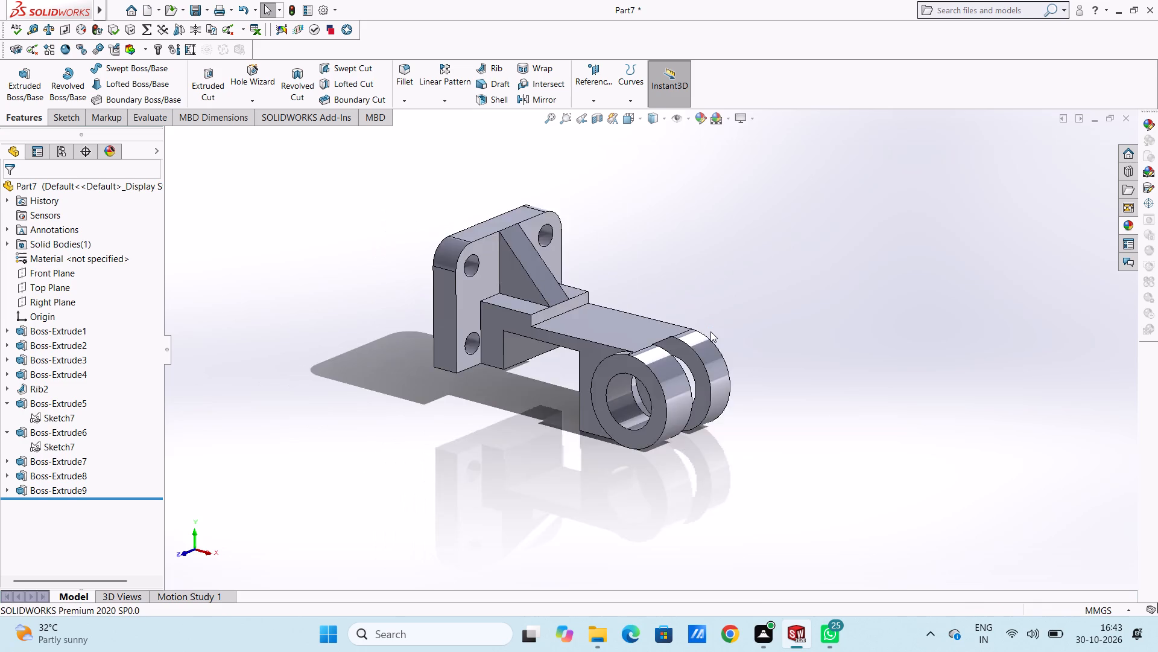
{"action": "key", "text": "ctrl+z"}
{"action": "key", "text": "ctrl+z"}
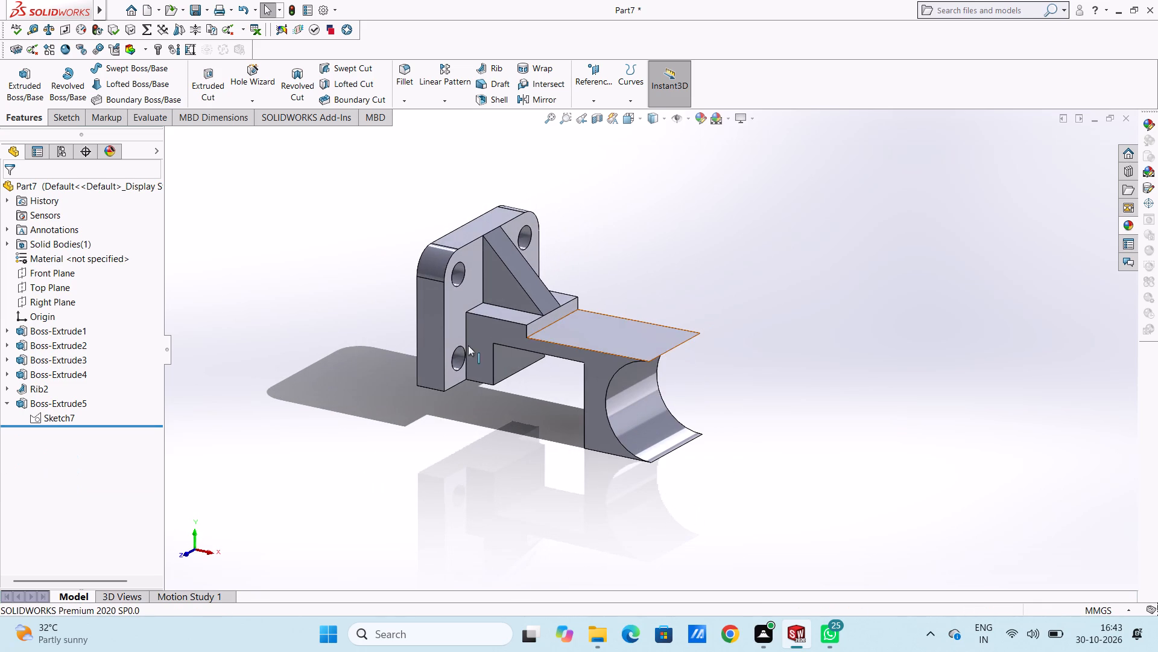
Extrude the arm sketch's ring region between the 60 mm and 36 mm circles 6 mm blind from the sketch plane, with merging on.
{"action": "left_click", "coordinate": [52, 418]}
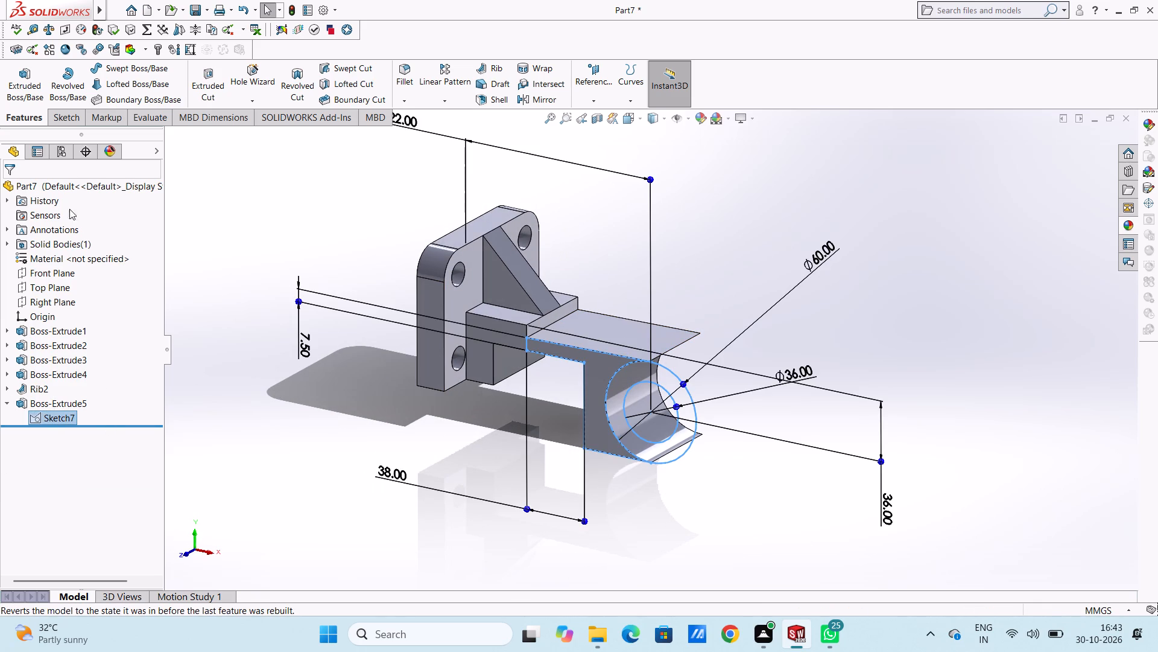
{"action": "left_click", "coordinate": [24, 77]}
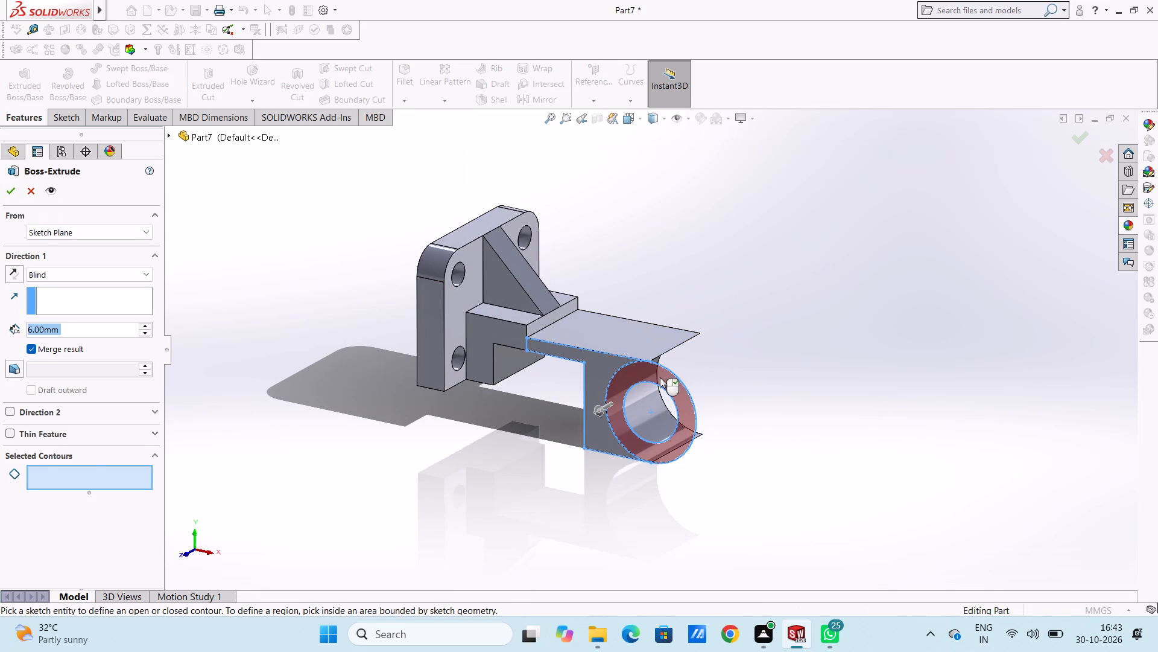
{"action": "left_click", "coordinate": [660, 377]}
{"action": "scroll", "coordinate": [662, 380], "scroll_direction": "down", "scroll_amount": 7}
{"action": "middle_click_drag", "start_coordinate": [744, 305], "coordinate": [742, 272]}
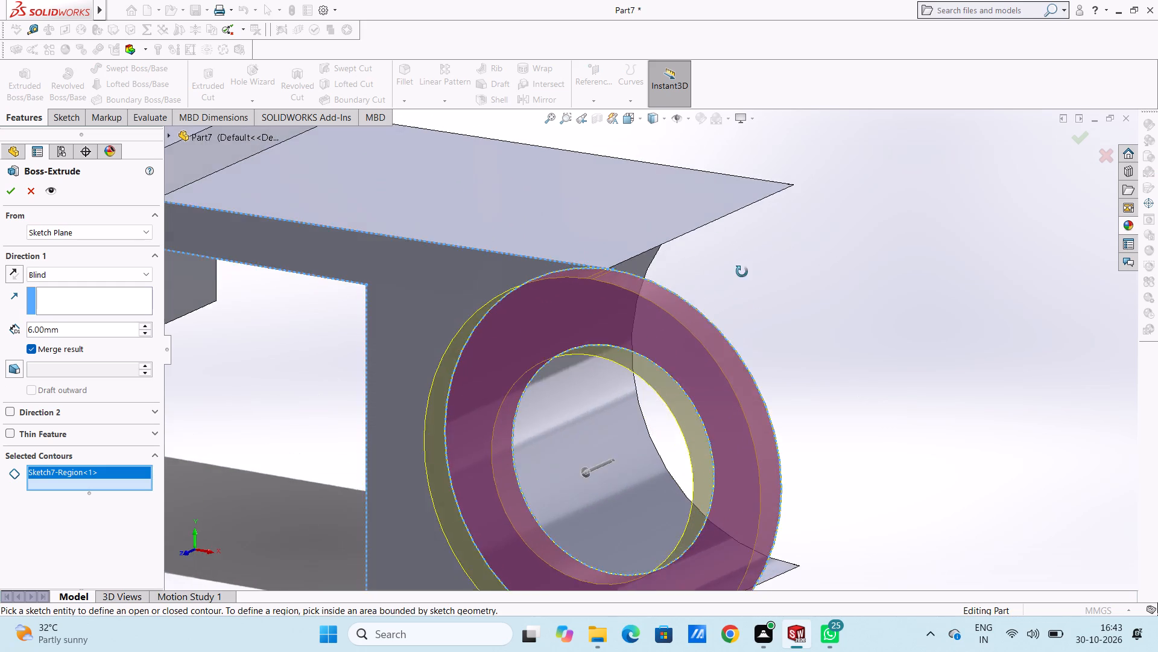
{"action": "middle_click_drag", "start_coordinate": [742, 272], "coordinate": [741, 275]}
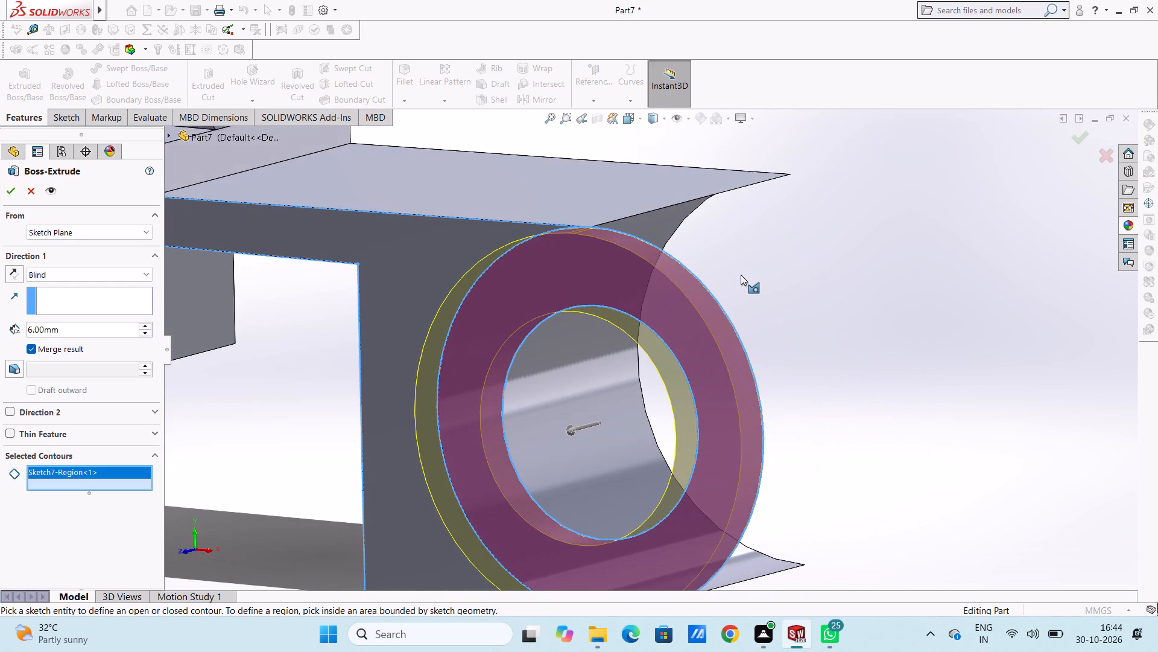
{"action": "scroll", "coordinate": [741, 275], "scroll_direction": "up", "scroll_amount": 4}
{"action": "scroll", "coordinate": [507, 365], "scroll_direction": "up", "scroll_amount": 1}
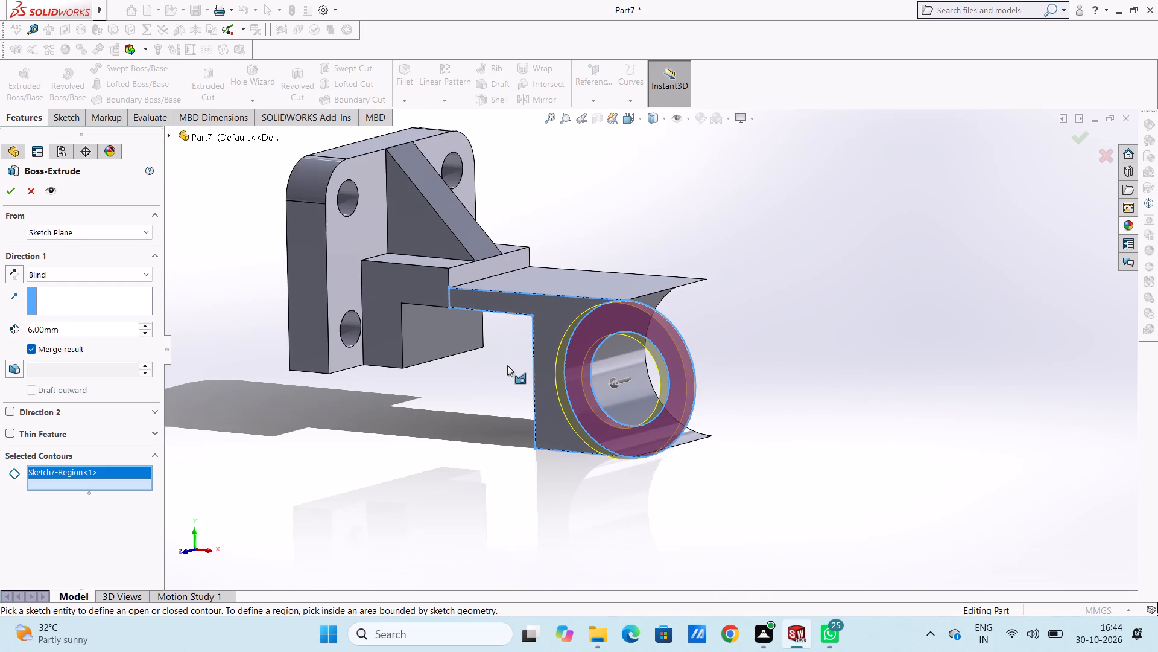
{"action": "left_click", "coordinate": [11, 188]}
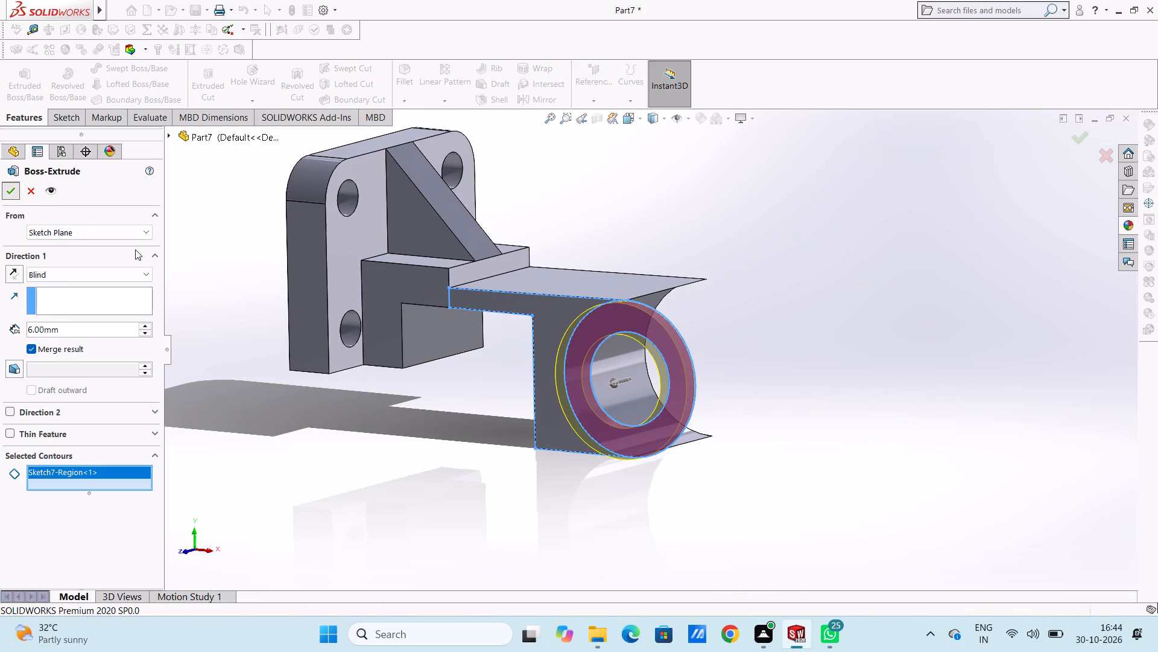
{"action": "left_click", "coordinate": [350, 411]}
Examine the ring boss and its junction with the arm's top face and curved end from several angles.
{"action": "middle_click_drag", "start_coordinate": [413, 385], "coordinate": [434, 456]}
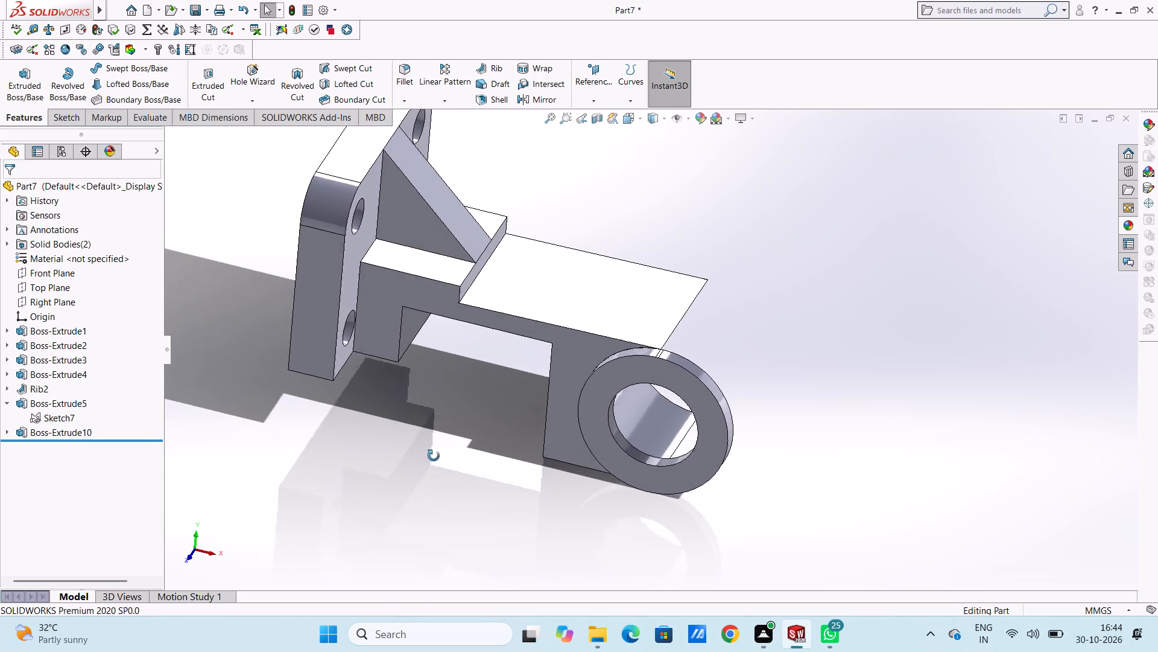
{"action": "middle_click_drag", "start_coordinate": [434, 456], "coordinate": [434, 461]}
{"action": "scroll", "coordinate": [768, 423], "scroll_direction": "down", "scroll_amount": 5}
{"action": "scroll", "coordinate": [452, 258], "scroll_direction": "down", "scroll_amount": 5}
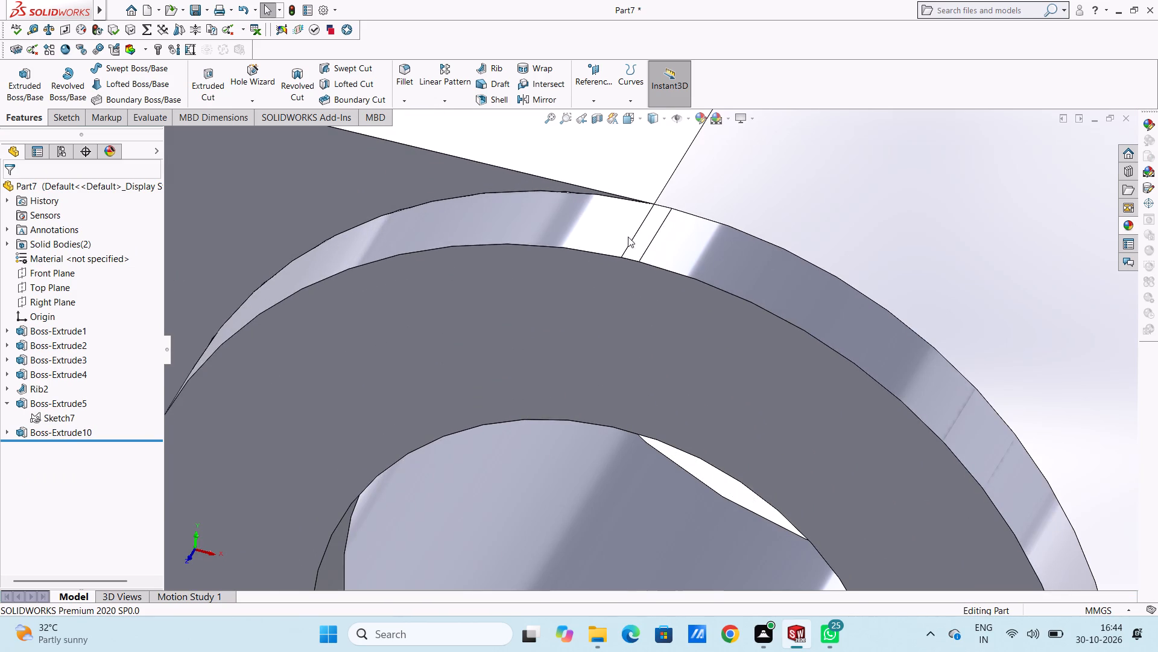
{"action": "scroll", "coordinate": [663, 229], "scroll_direction": "up", "scroll_amount": 3}
{"action": "scroll", "coordinate": [643, 282], "scroll_direction": "up", "scroll_amount": 5}
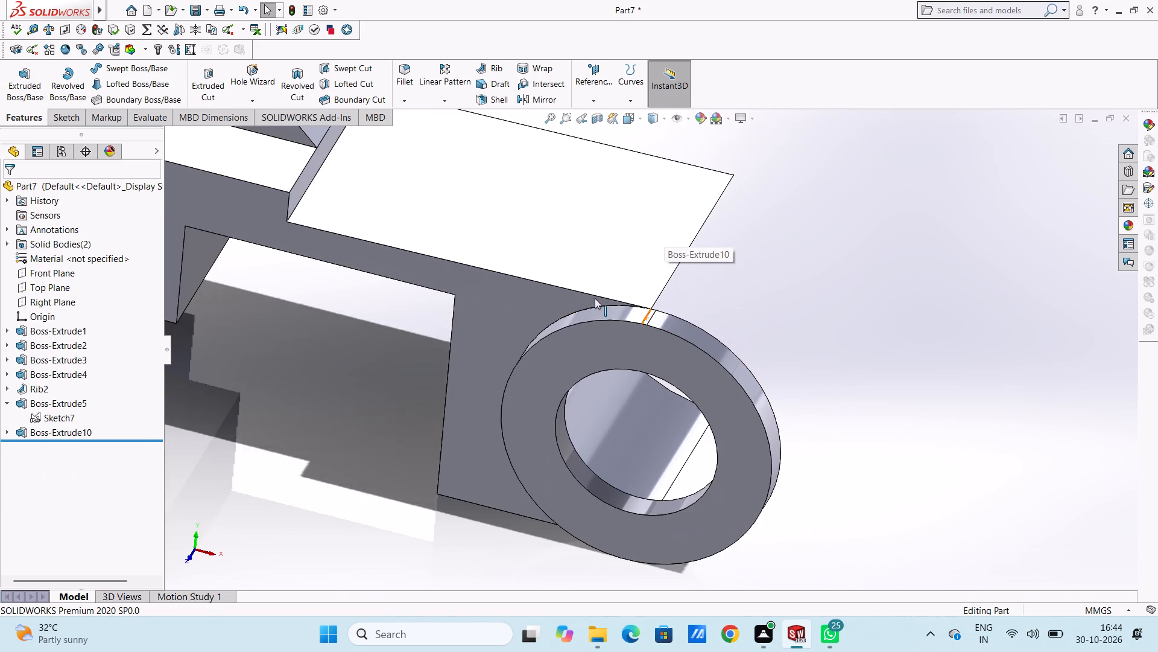
{"action": "scroll", "coordinate": [504, 339], "scroll_direction": "up", "scroll_amount": 4}
{"action": "middle_click_drag", "start_coordinate": [484, 400], "coordinate": [454, 372]}
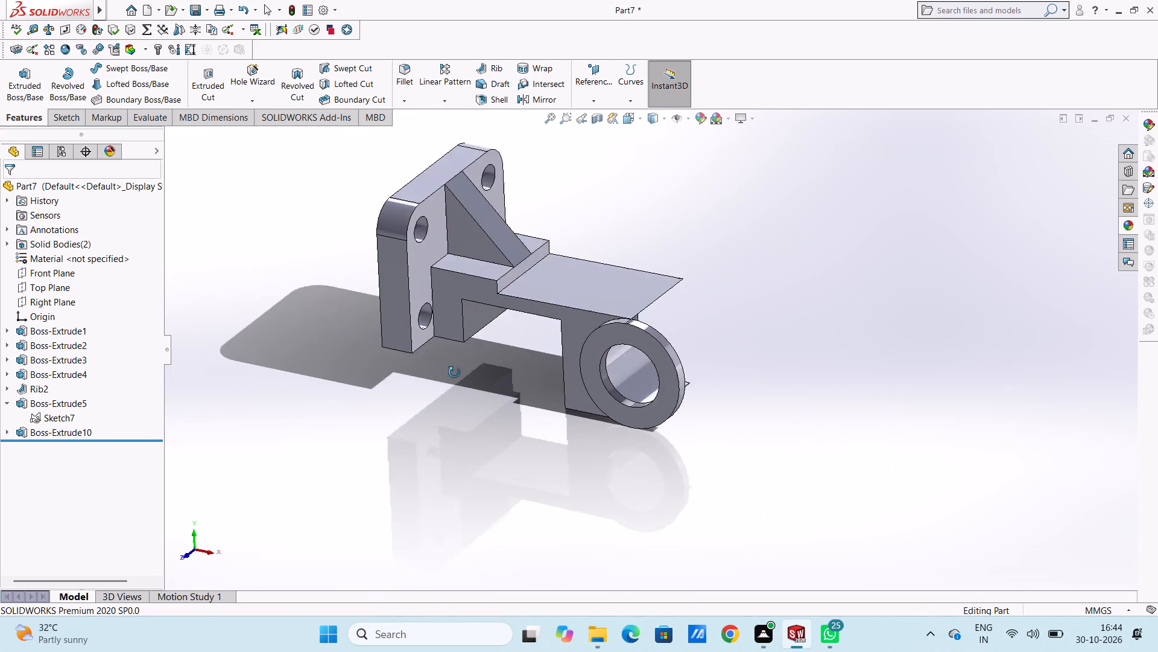
{"action": "middle_click_drag", "start_coordinate": [454, 372], "coordinate": [446, 440]}
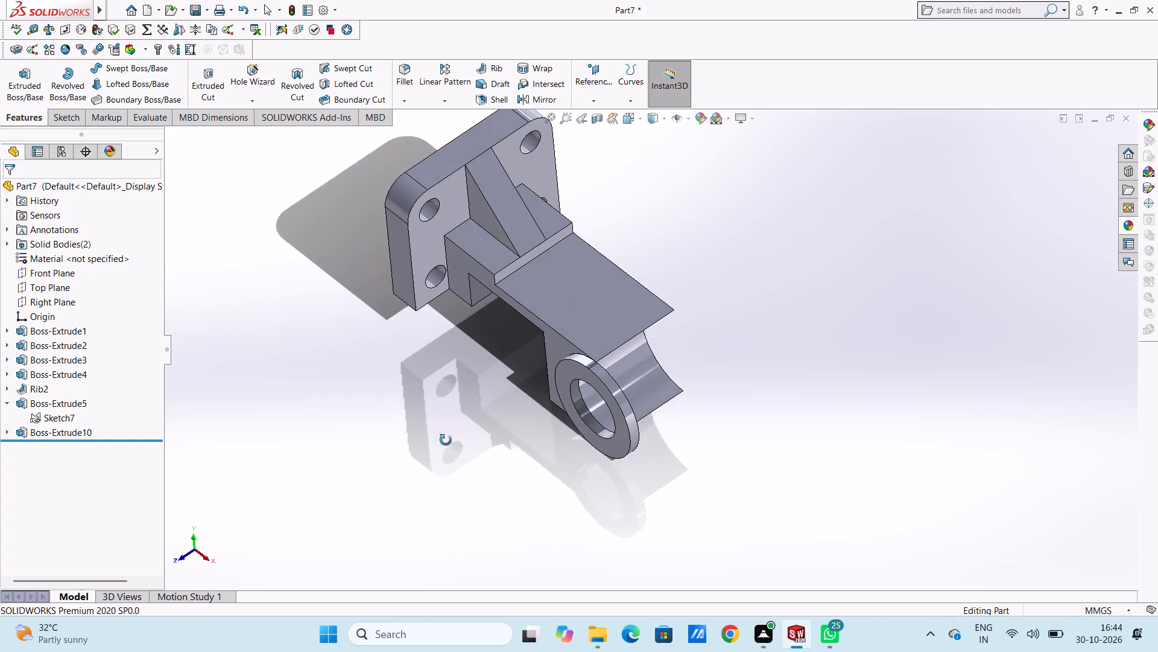
{"action": "middle_click_drag", "start_coordinate": [446, 440], "coordinate": [476, 383]}
{"action": "scroll", "coordinate": [459, 436], "scroll_direction": "up", "scroll_amount": 1}
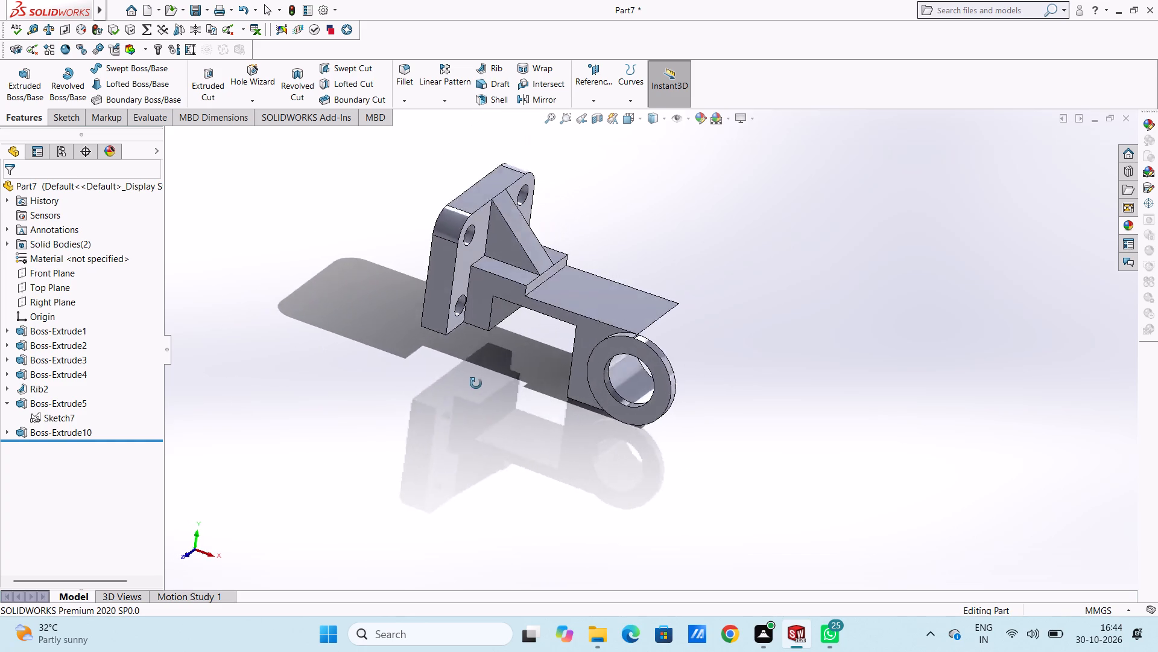
{"action": "middle_click_drag", "start_coordinate": [476, 383], "coordinate": [469, 402]}
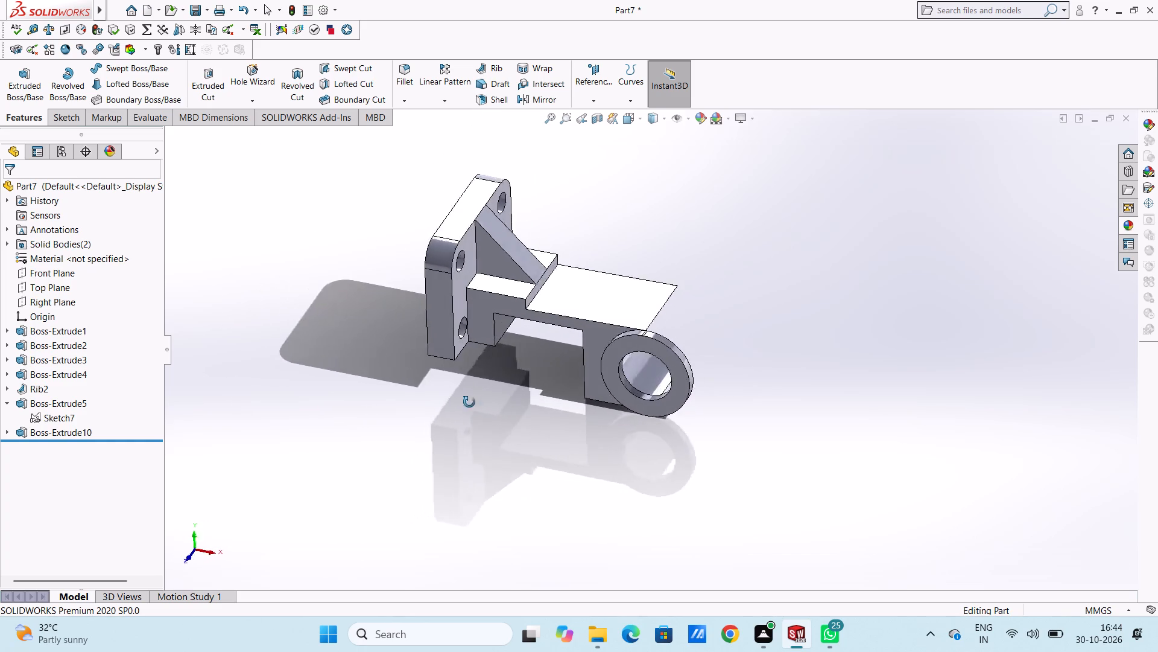
{"action": "middle_click_drag", "start_coordinate": [469, 402], "coordinate": [510, 413]}
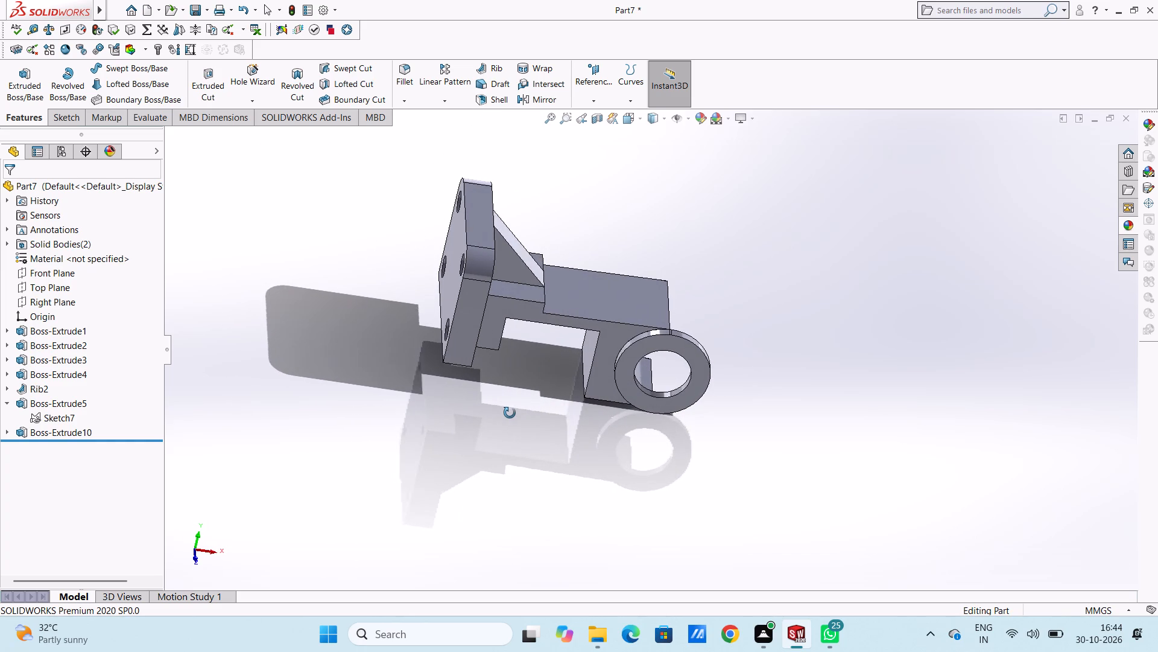
{"action": "middle_click_drag", "start_coordinate": [510, 413], "coordinate": [507, 414]}
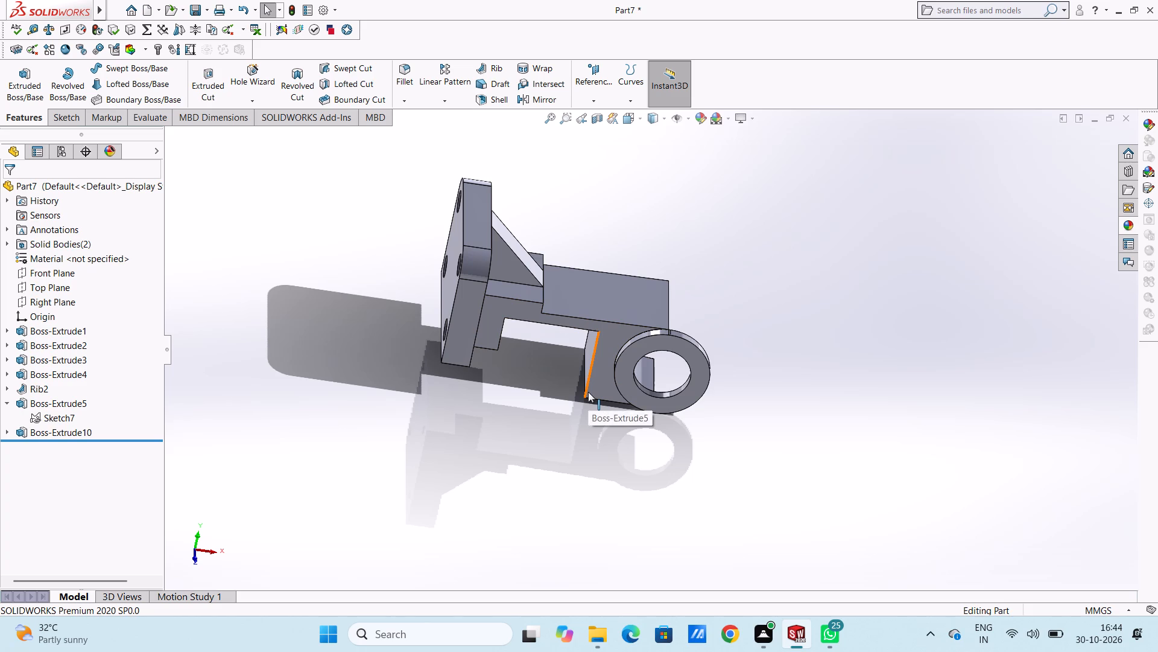
Undo the 6 mm ring extrusion and the arm extrusion, going back into the arm profile sketch.
{"action": "key", "text": "ctrl+z"}
{"action": "key", "text": "ctrl+z"}
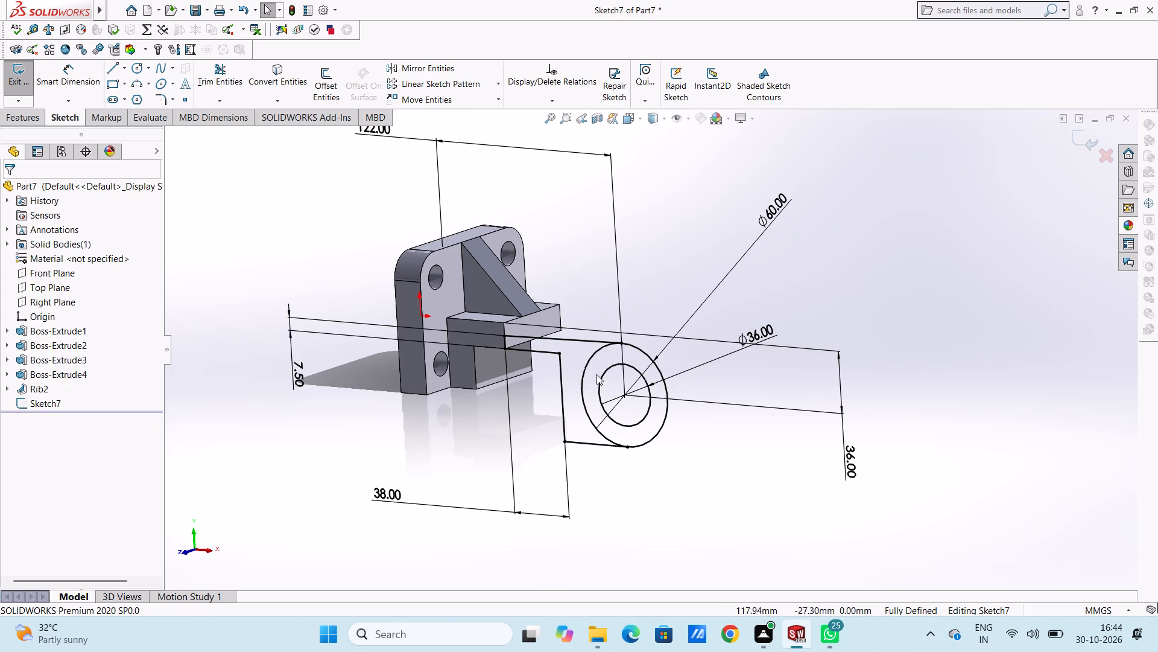
Examine in the sketch how the arm's upper line meets the top of the 60 mm circle.
{"action": "middle_click_drag", "start_coordinate": [638, 369], "coordinate": [669, 348]}
{"action": "scroll", "coordinate": [660, 341], "scroll_direction": "down", "scroll_amount": 6}
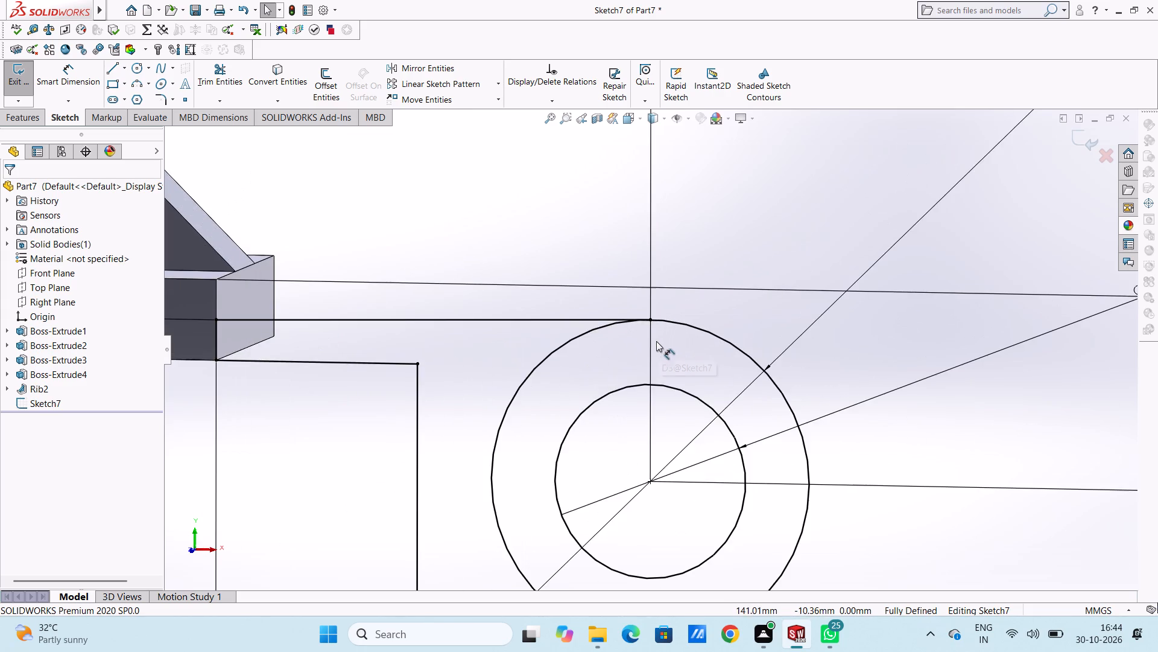
{"action": "scroll", "coordinate": [640, 321], "scroll_direction": "down", "scroll_amount": 14}
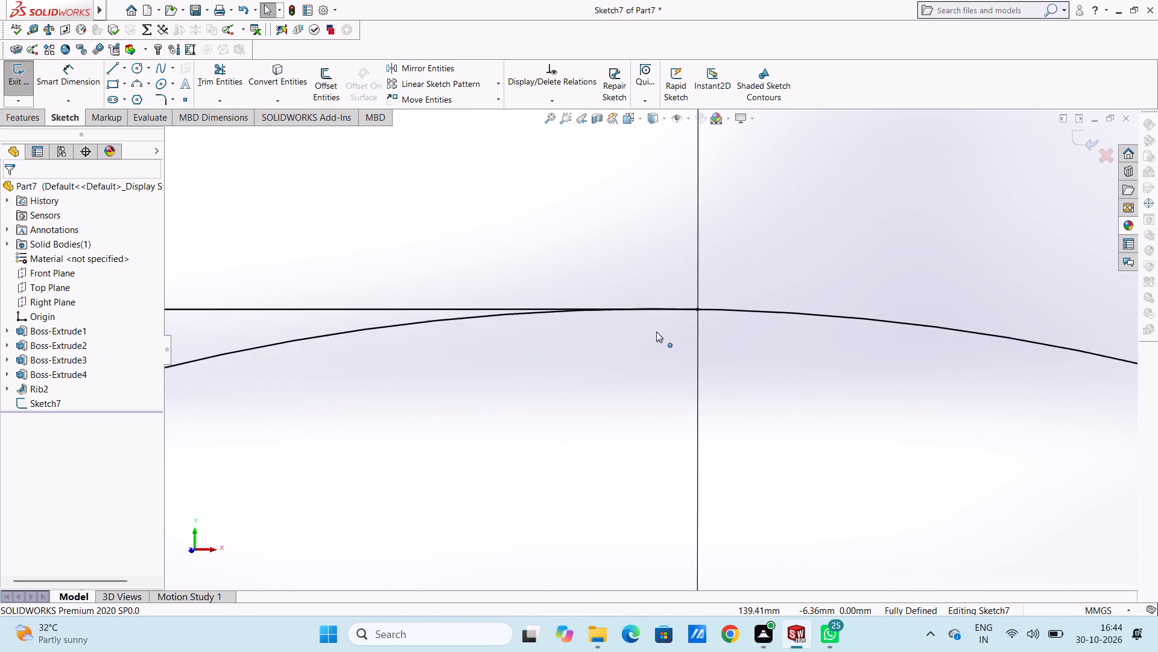
{"action": "scroll", "coordinate": [656, 331], "scroll_direction": "down", "scroll_amount": 1}
{"action": "scroll", "coordinate": [656, 331], "scroll_direction": "up", "scroll_amount": 15}
{"action": "scroll", "coordinate": [659, 332], "scroll_direction": "up", "scroll_amount": 6}
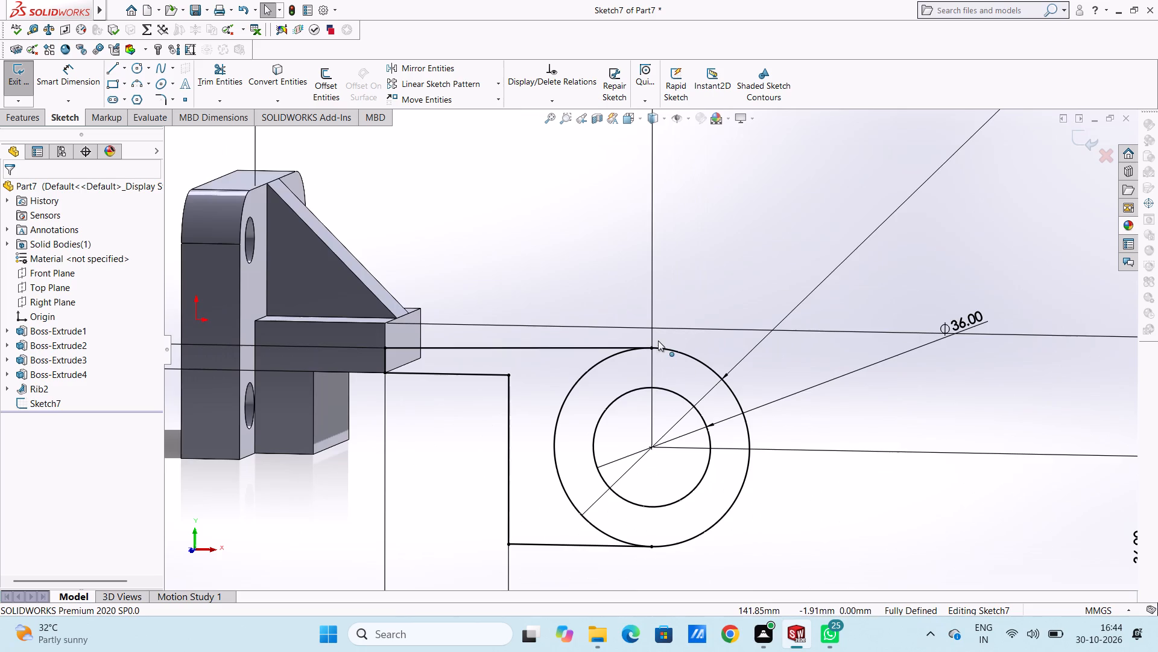
{"action": "scroll", "coordinate": [634, 389], "scroll_direction": "up", "scroll_amount": 4}
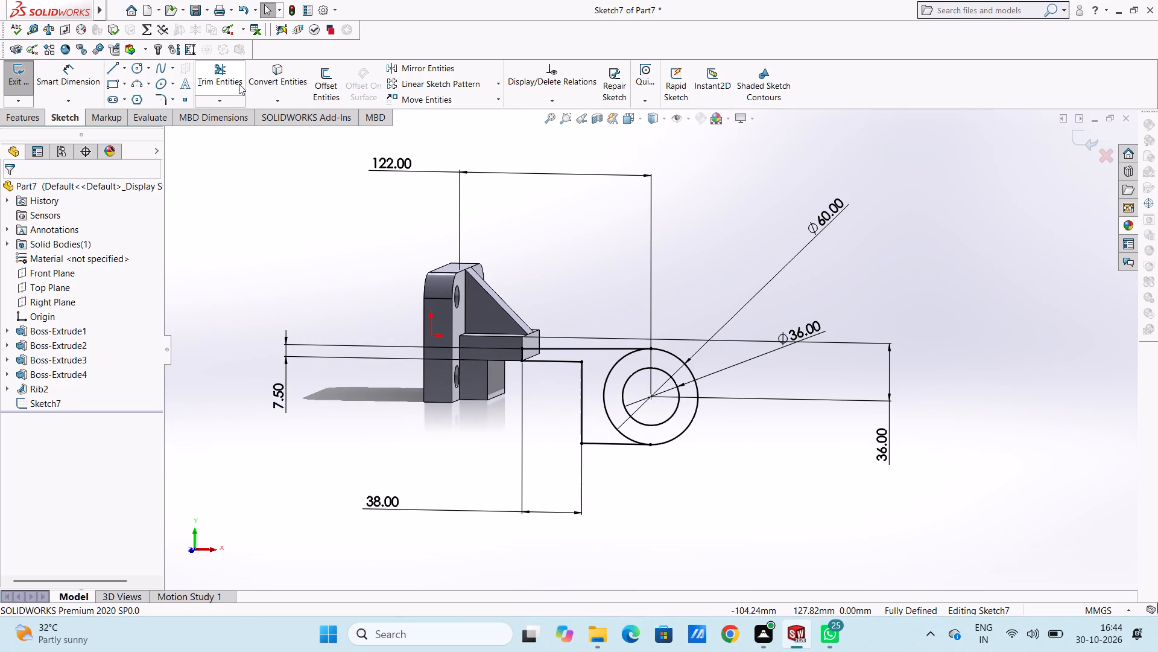
Trim away all the straight arm profile lines, leaving only the concentric 60 mm and 36 mm circles.
{"action": "left_click", "coordinate": [239, 83]}
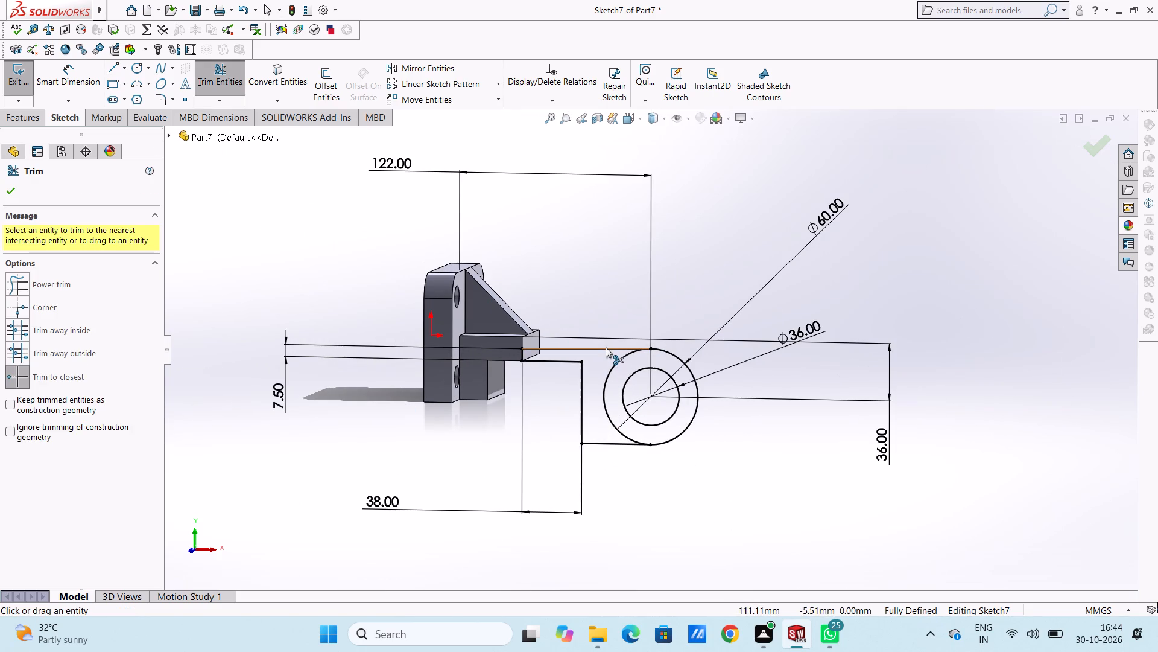
{"action": "left_click", "coordinate": [606, 347]}
{"action": "left_click", "coordinate": [565, 362]}
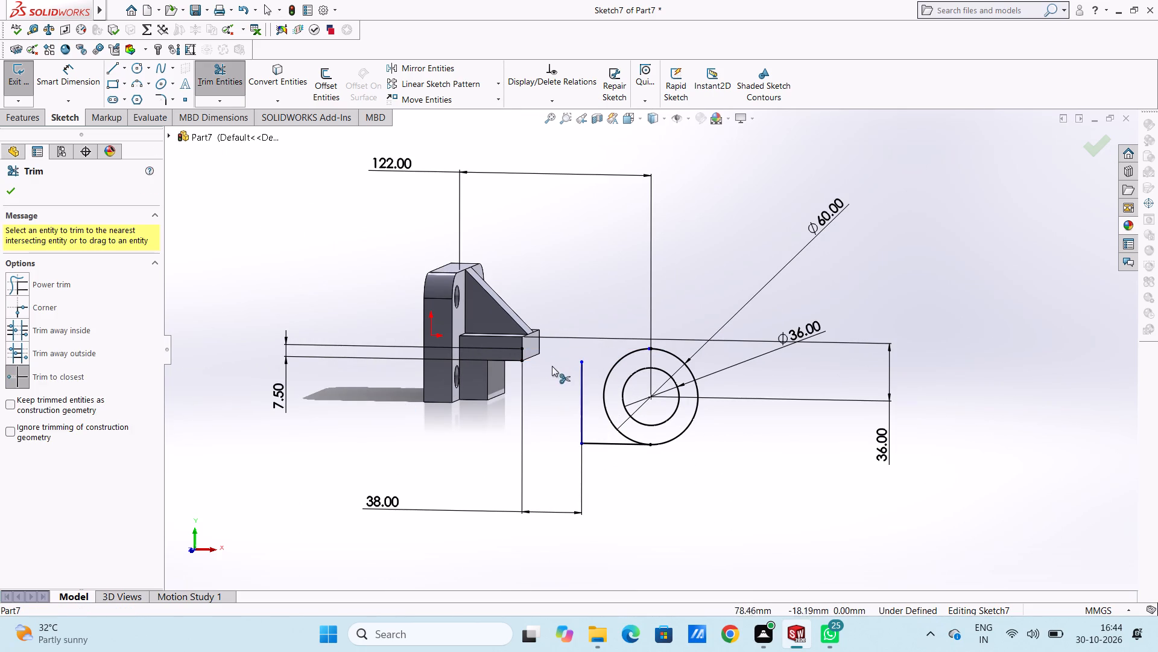
{"action": "left_click", "coordinate": [521, 354]}
{"action": "left_click", "coordinate": [584, 398]}
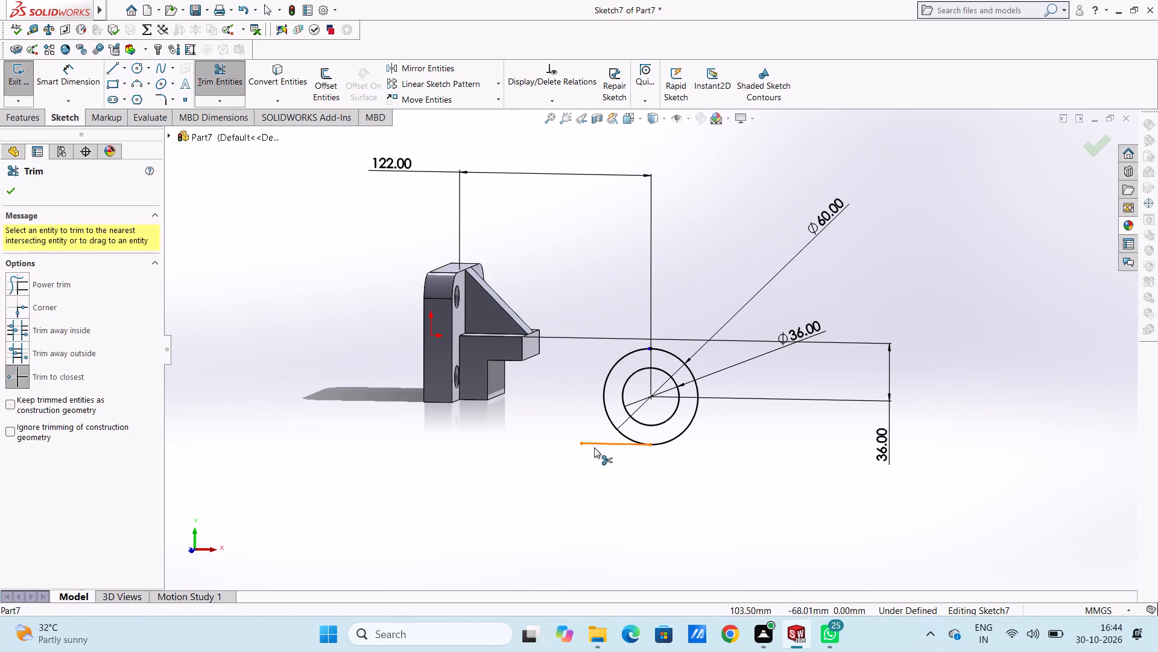
{"action": "left_click", "coordinate": [594, 447]}
{"action": "left_click", "coordinate": [594, 443]}
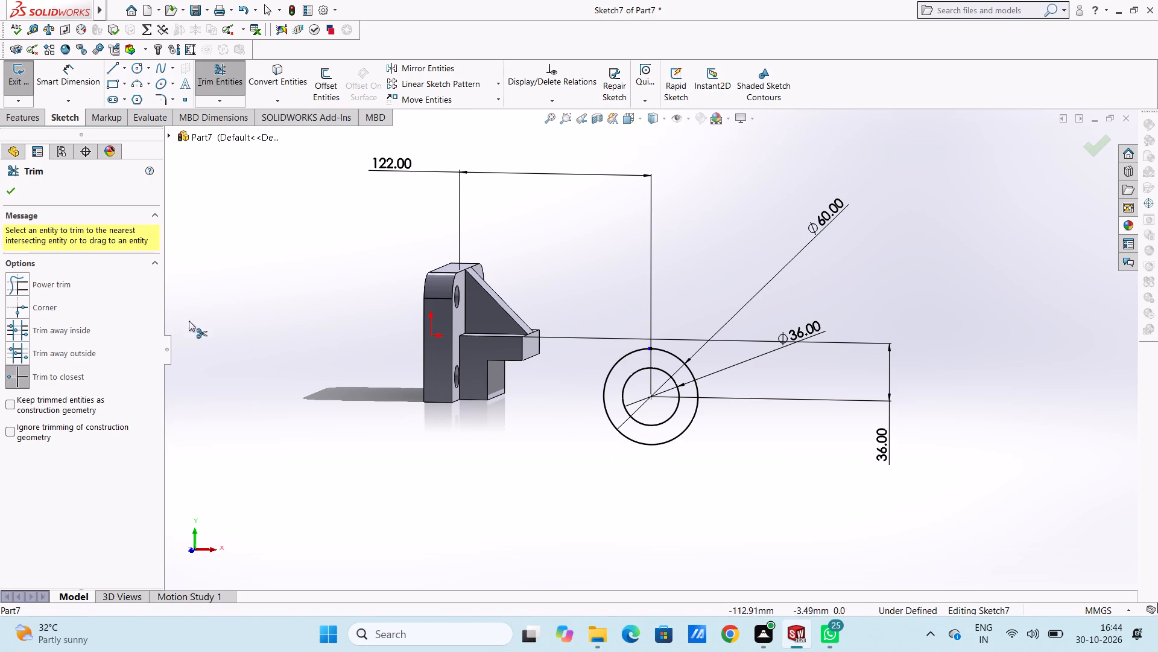
{"action": "left_click", "coordinate": [8, 192]}
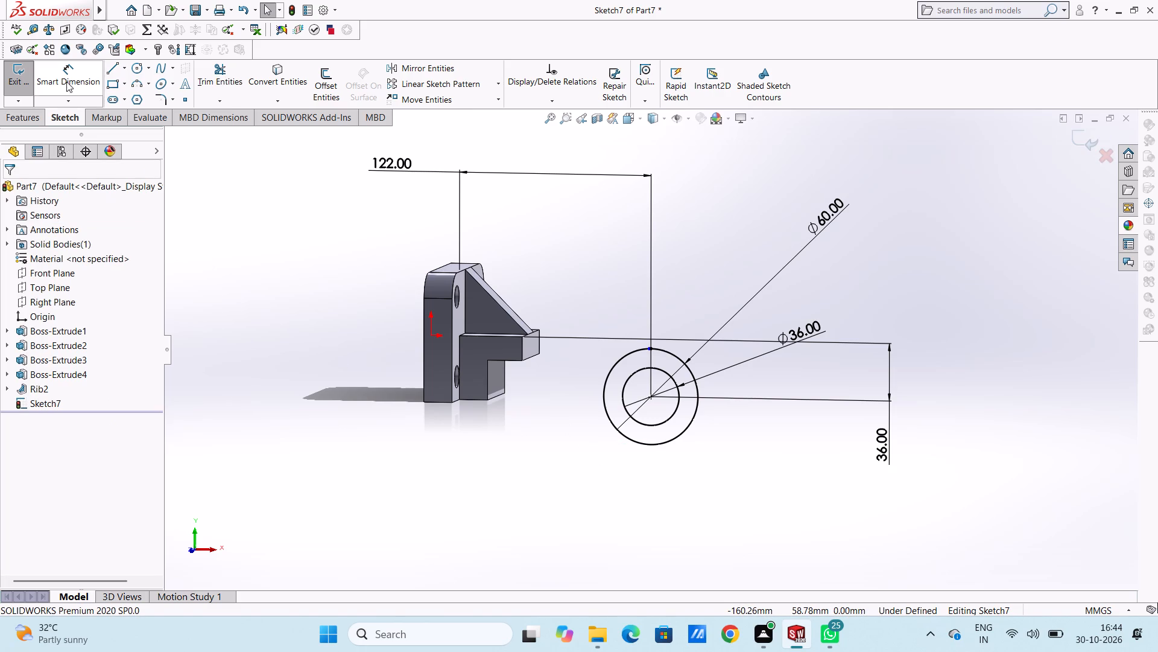
Extrude the ring region between the two circles 18 mm blind from the sketch plane in the reversed direction, with merging on.
{"action": "left_click", "coordinate": [27, 120]}
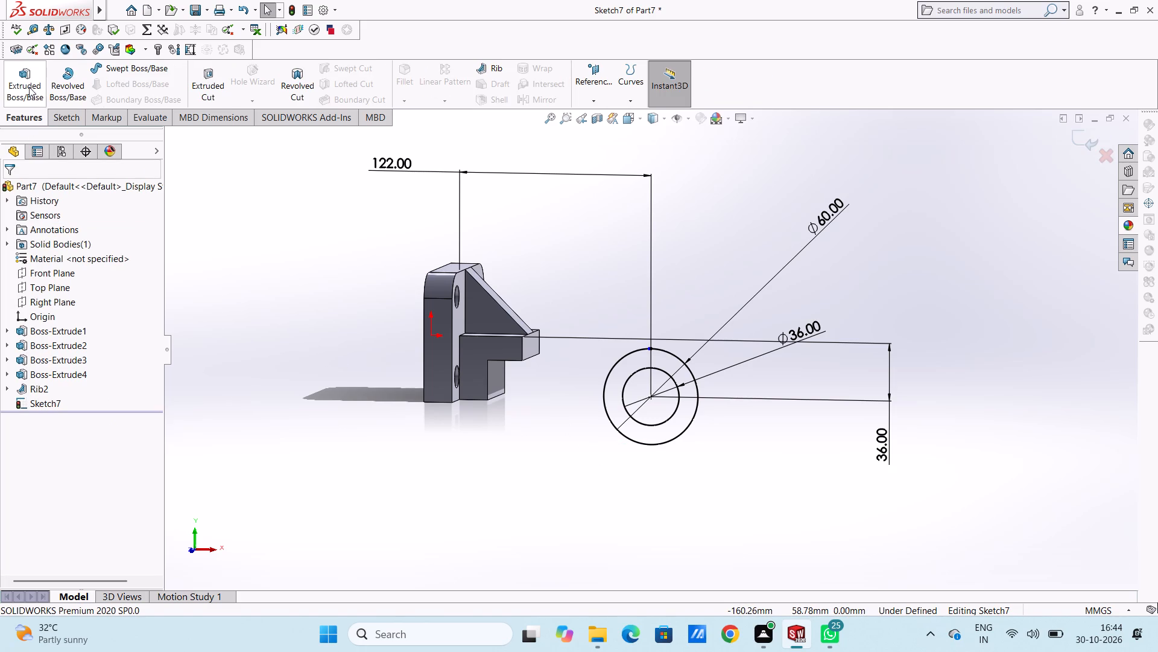
{"action": "left_click", "coordinate": [28, 86]}
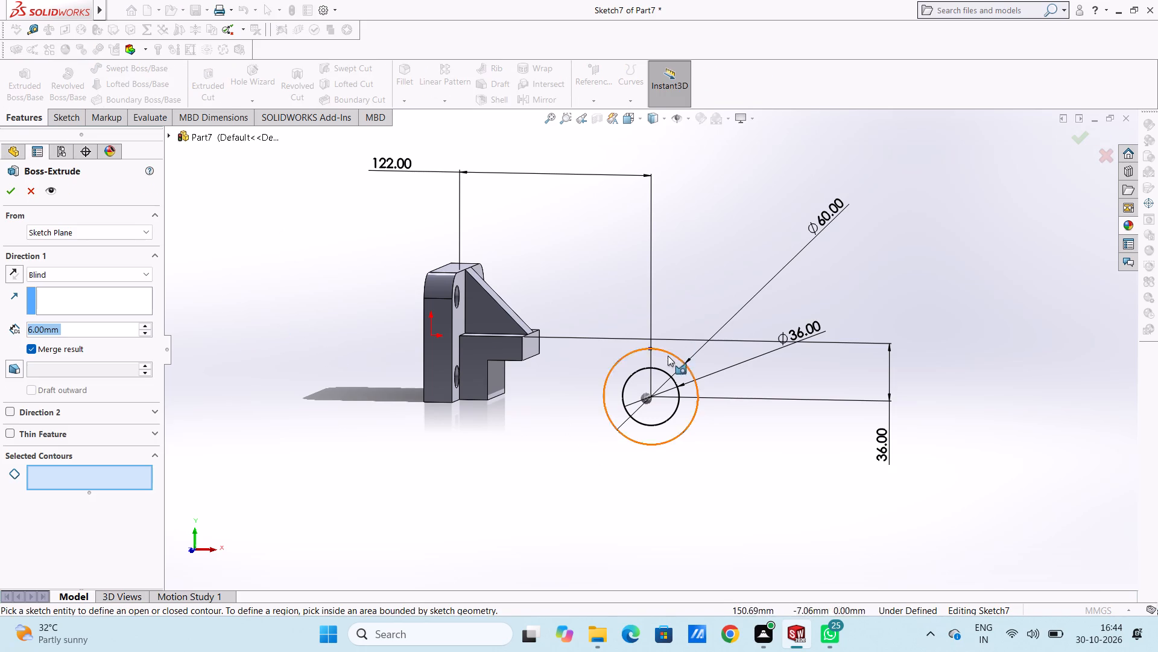
{"action": "left_click", "coordinate": [668, 361]}
{"action": "middle_click_drag", "start_coordinate": [634, 246], "coordinate": [591, 295]}
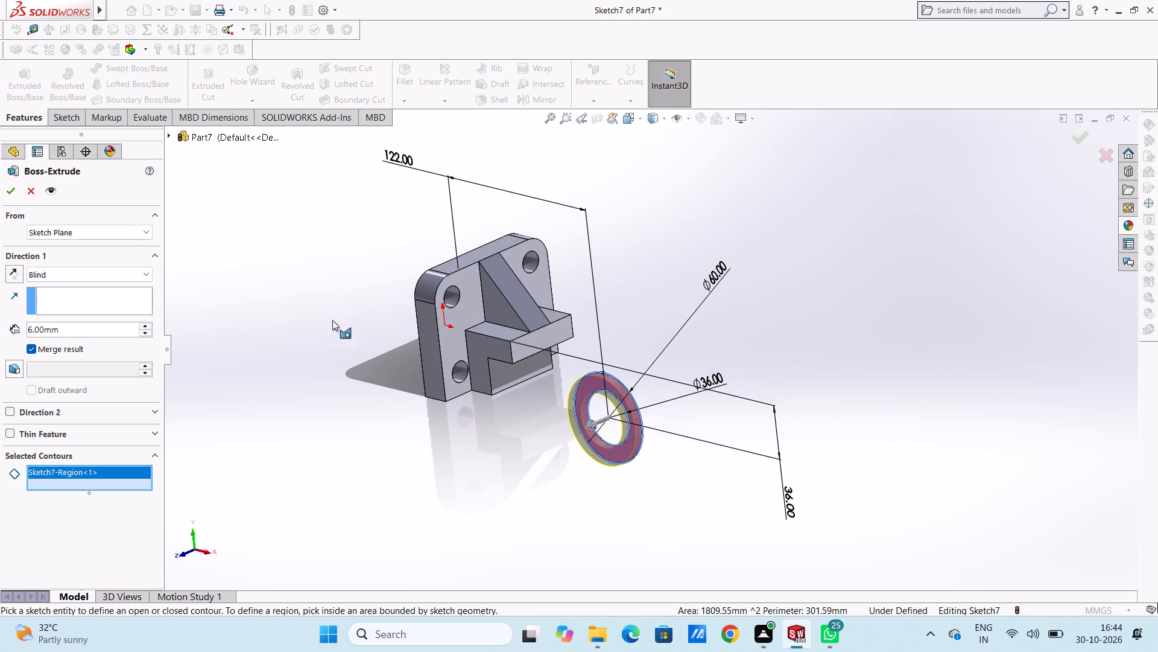
{"action": "double_click", "coordinate": [94, 334]}
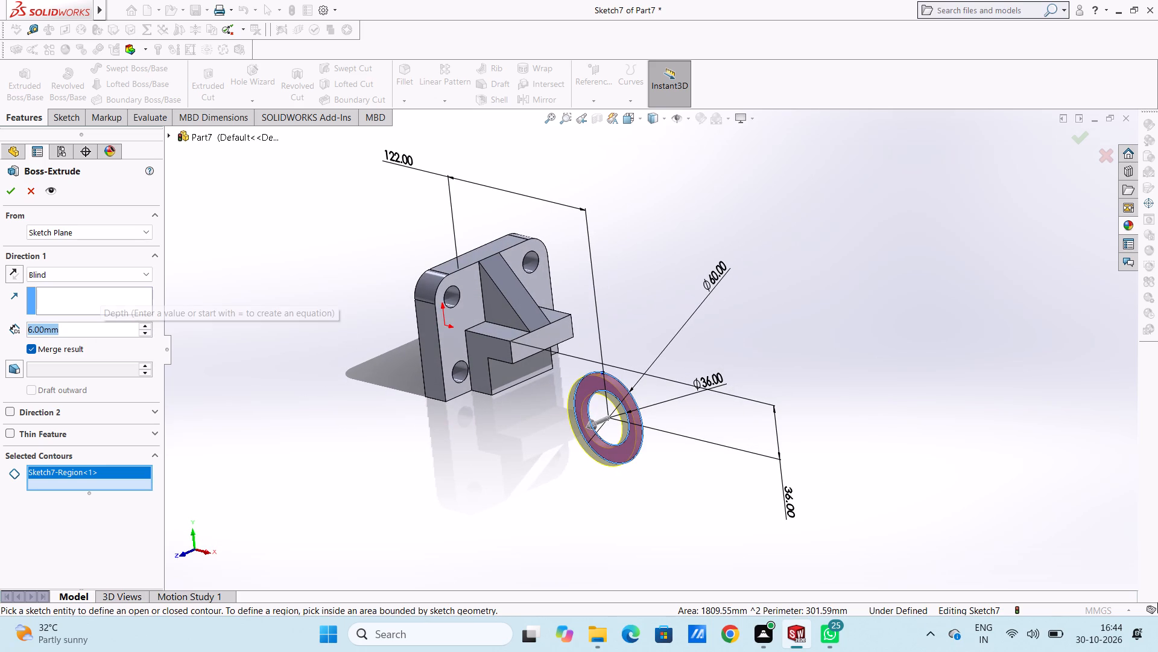
{"action": "type", "text": "18"}
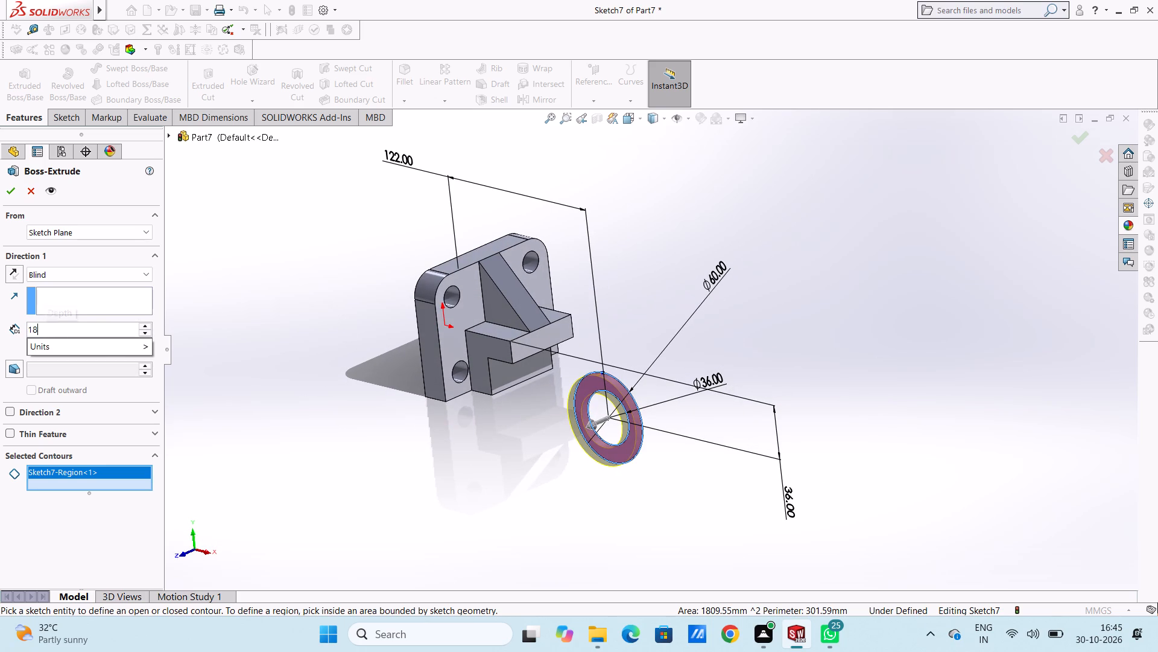
{"action": "key", "text": "Return"}
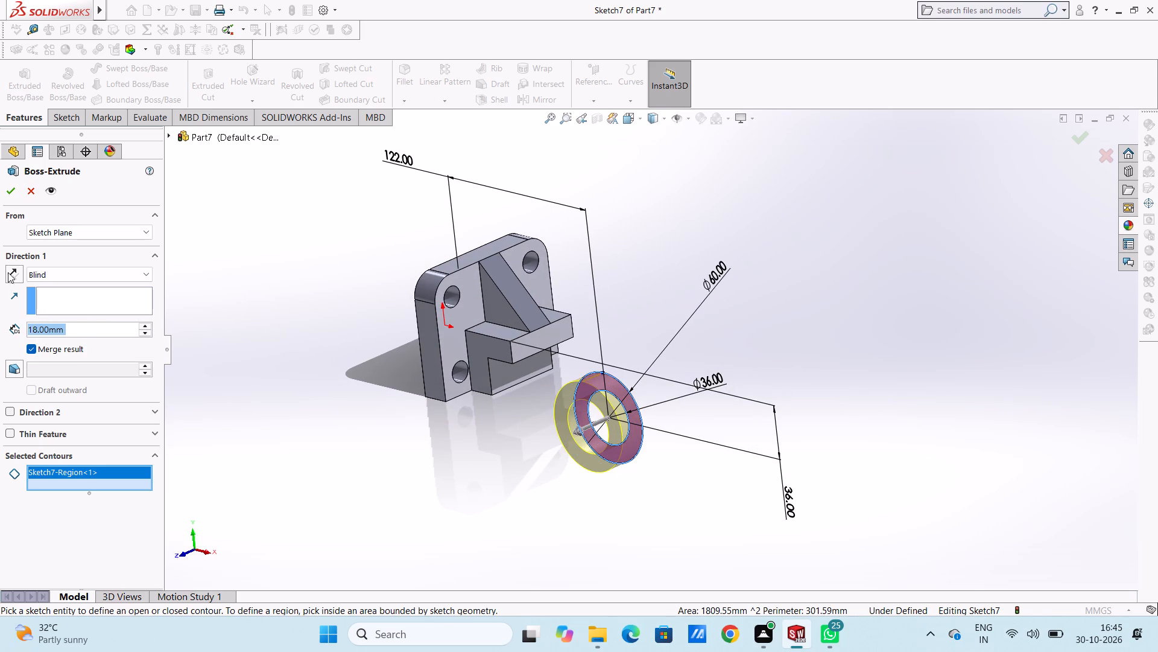
{"action": "left_click", "coordinate": [12, 273]}
{"action": "left_click", "coordinate": [13, 194]}
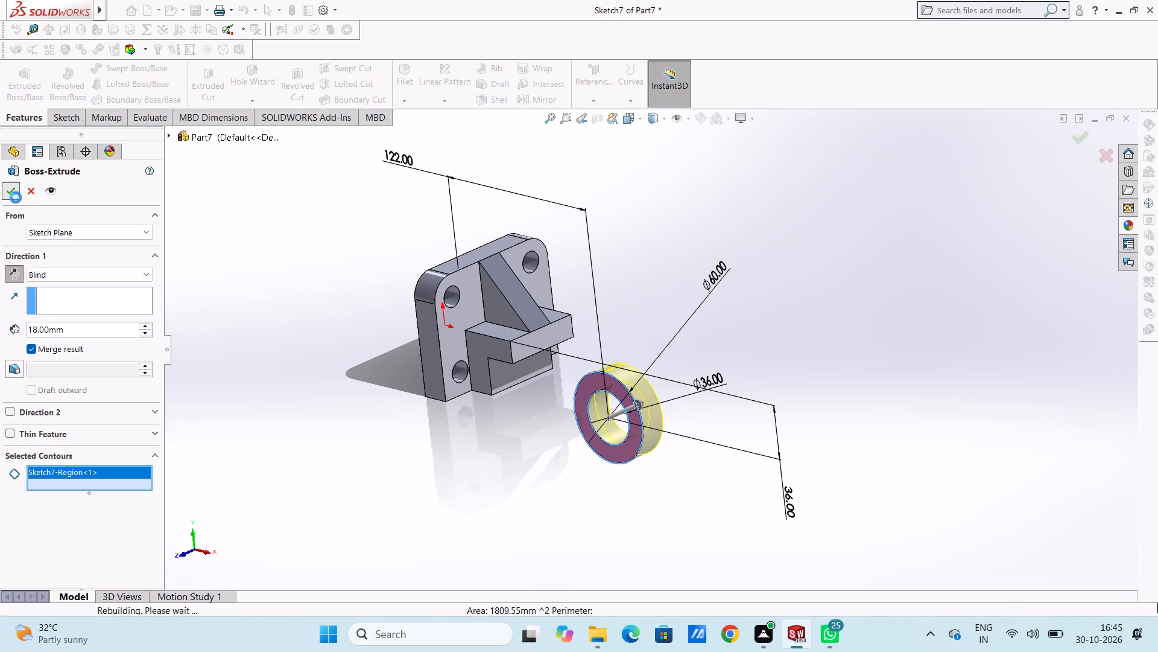
{"action": "left_click", "coordinate": [239, 299]}
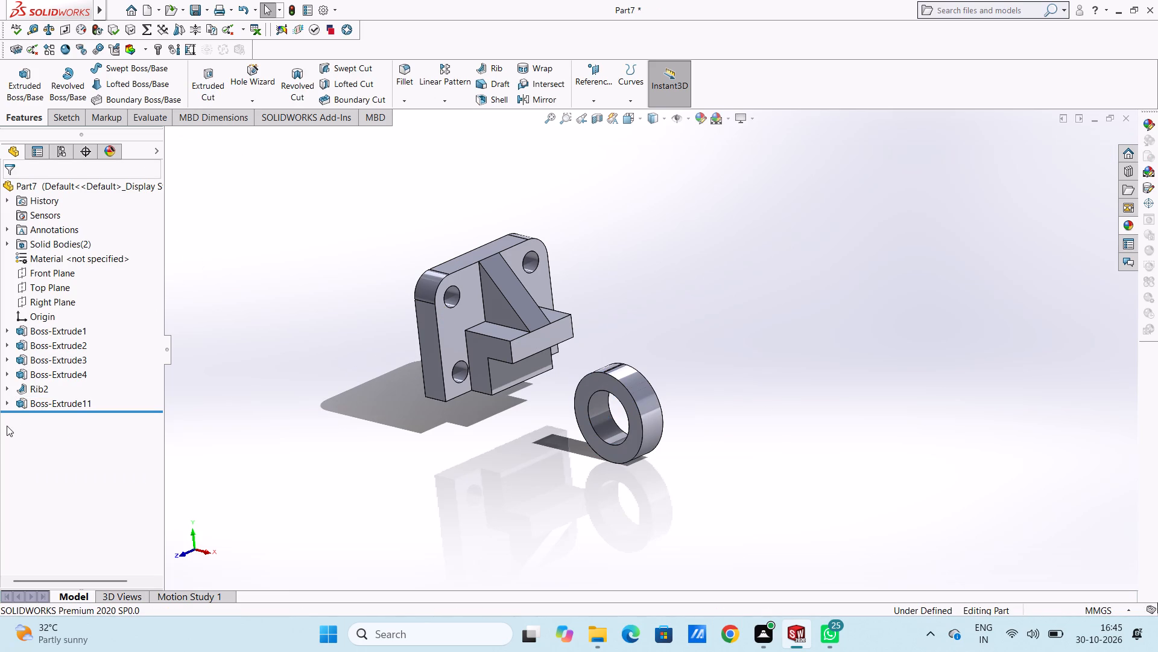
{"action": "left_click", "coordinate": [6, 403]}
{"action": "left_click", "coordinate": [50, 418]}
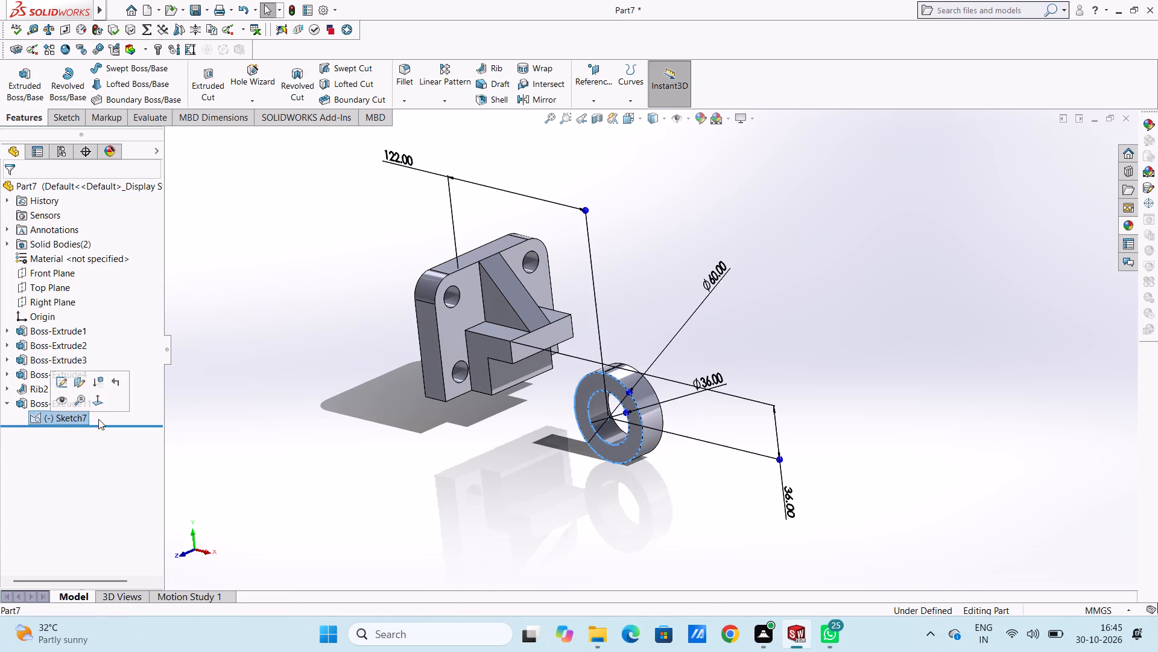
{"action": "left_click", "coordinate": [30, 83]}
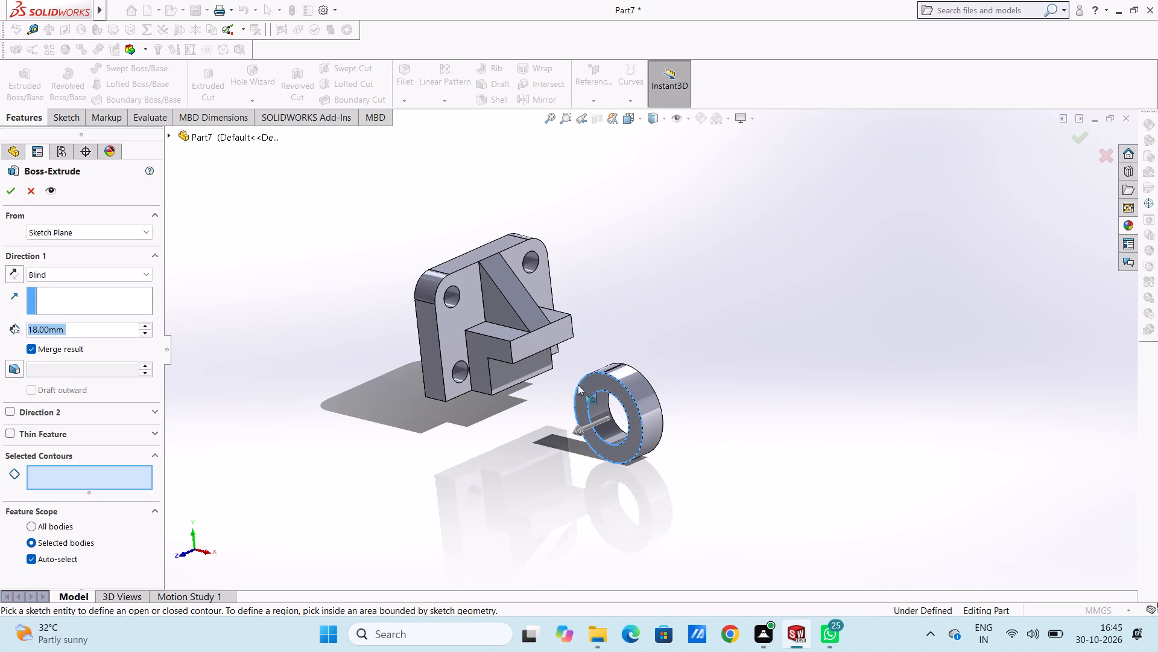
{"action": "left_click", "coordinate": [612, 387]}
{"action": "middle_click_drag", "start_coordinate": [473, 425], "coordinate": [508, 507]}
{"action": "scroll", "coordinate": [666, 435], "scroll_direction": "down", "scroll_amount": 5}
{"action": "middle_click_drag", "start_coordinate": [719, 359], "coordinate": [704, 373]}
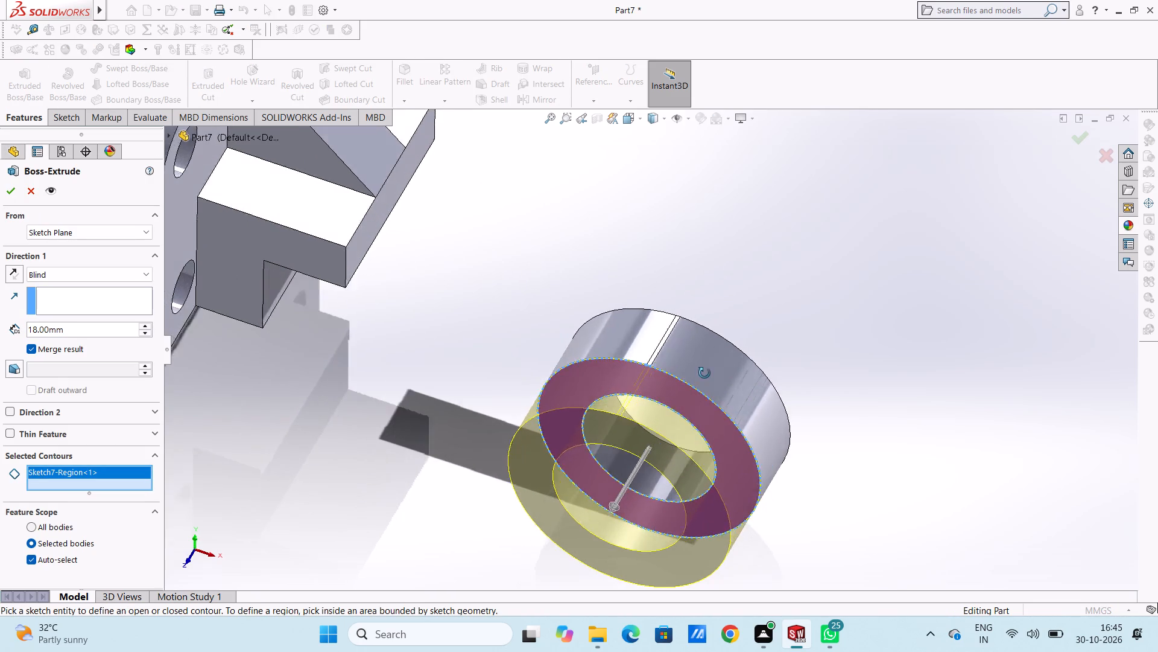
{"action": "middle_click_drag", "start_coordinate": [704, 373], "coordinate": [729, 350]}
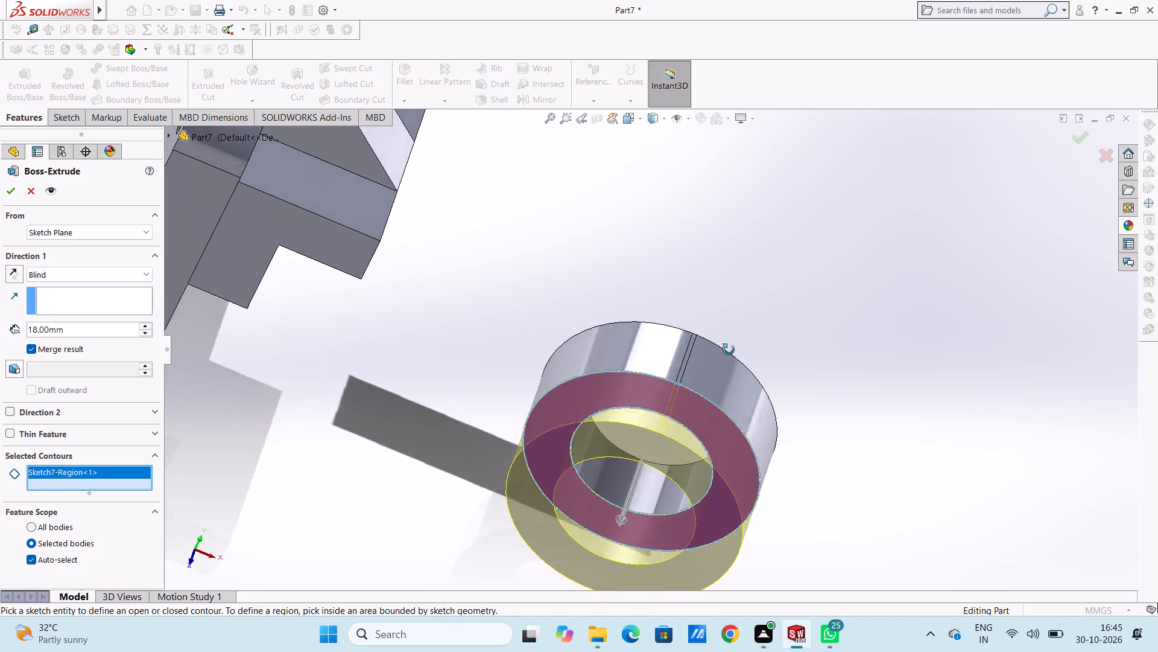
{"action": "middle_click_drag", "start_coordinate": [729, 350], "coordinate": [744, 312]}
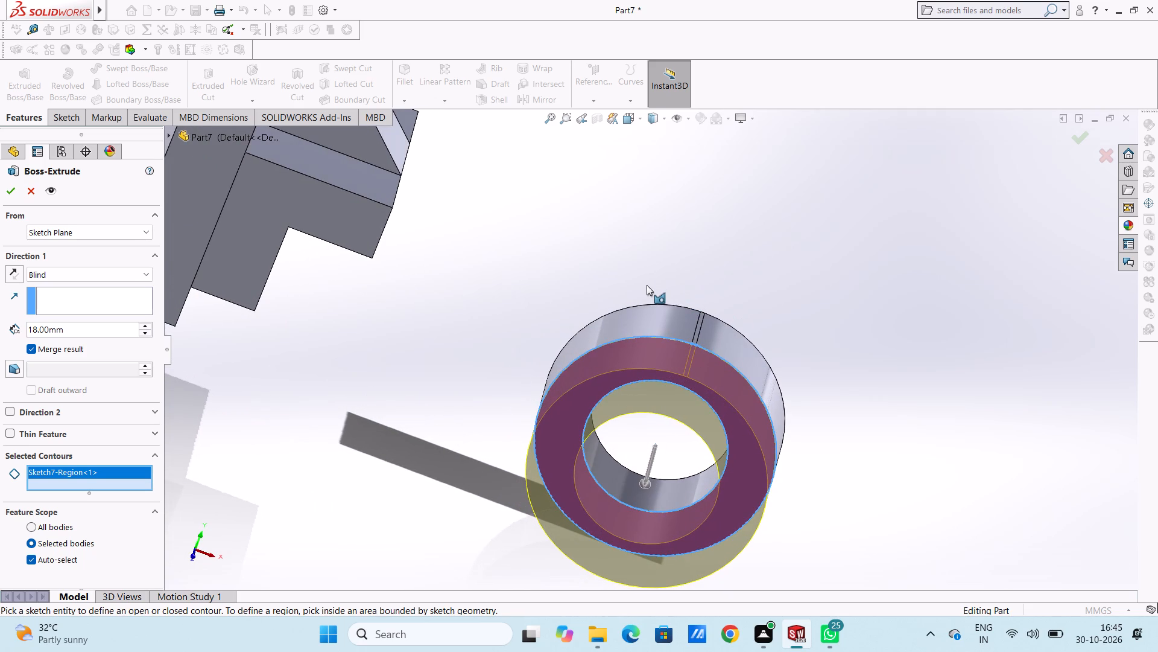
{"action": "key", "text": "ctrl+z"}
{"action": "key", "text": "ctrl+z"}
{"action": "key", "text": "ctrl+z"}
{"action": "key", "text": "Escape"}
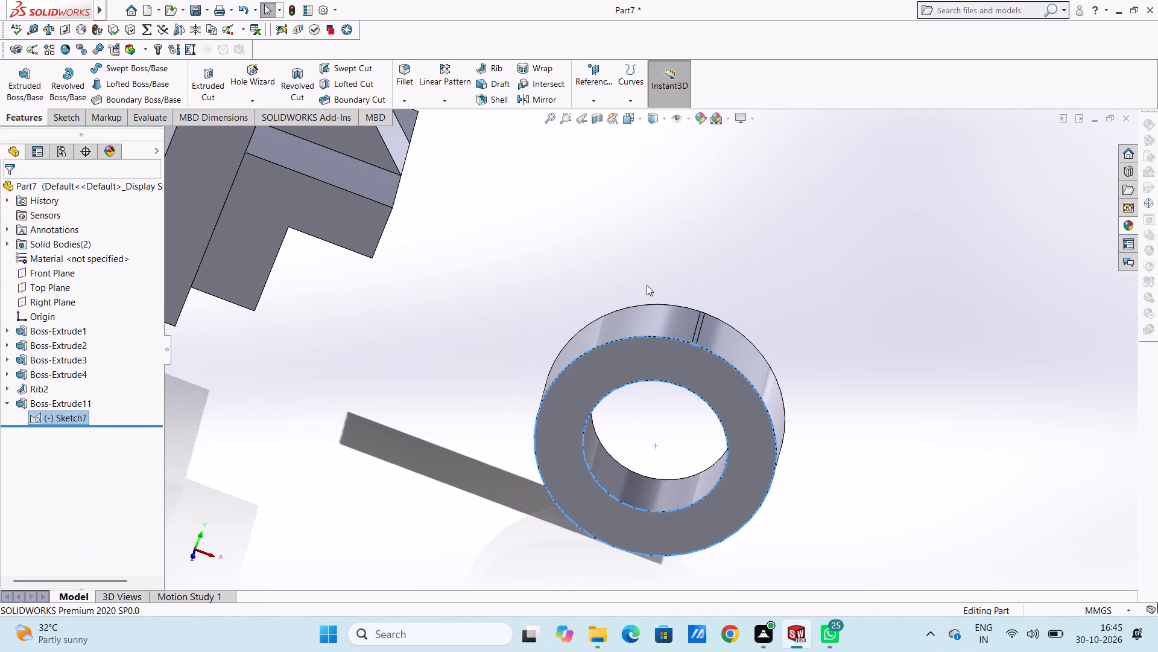
Undo the 18 mm ring extrusion and the trimming of the arm lines, restoring the full arm profile in the sketch.
{"action": "key", "text": "ctrl+z"}
{"action": "key", "text": "ctrl+z"}
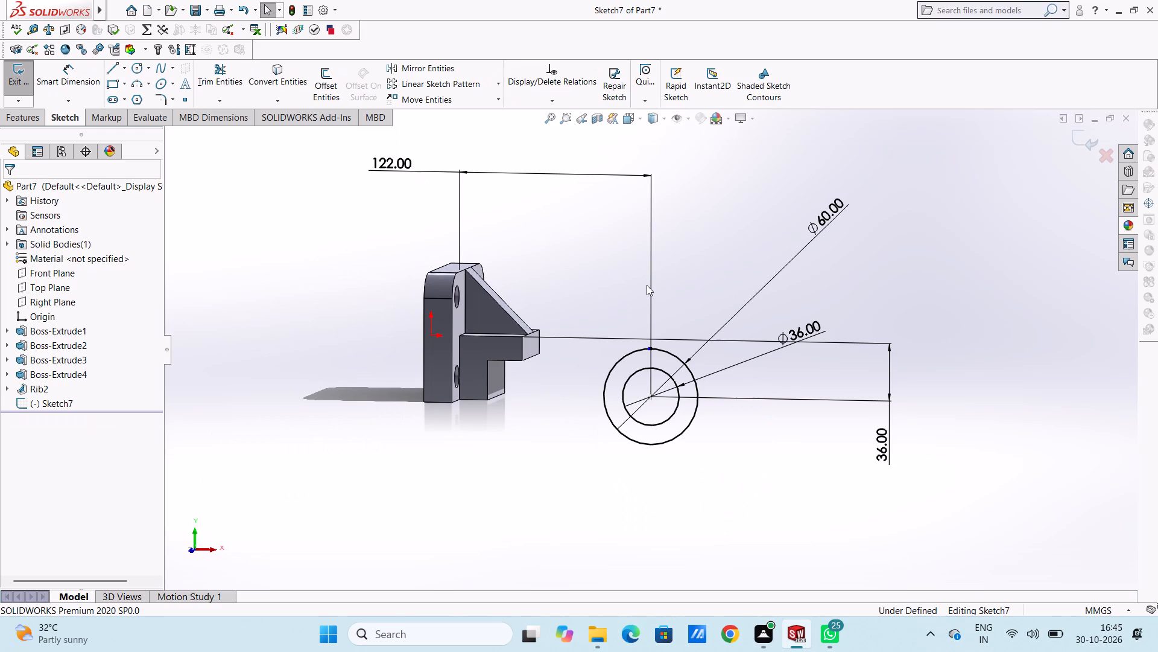
{"action": "key", "text": "ctrl+z"}
{"action": "key", "text": "ctrl+z"}
{"action": "key", "text": "ctrl+z"}
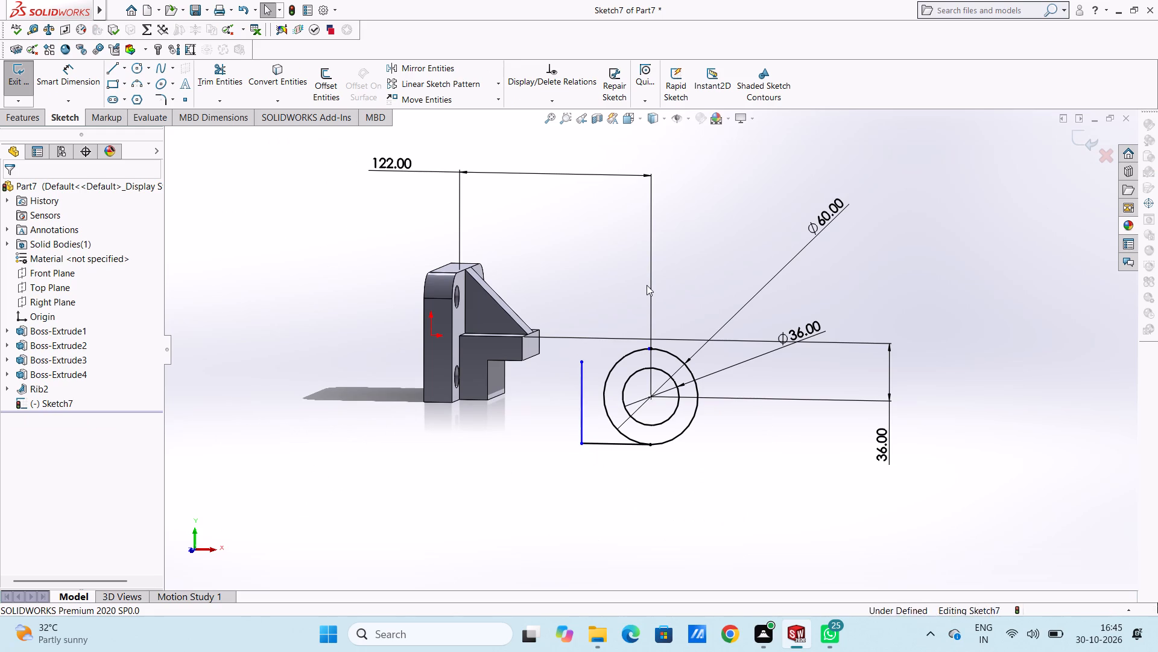
{"action": "key", "text": "ctrl+z"}
{"action": "key", "text": "ctrl+z"}
{"action": "key", "text": "ctrl+z"}
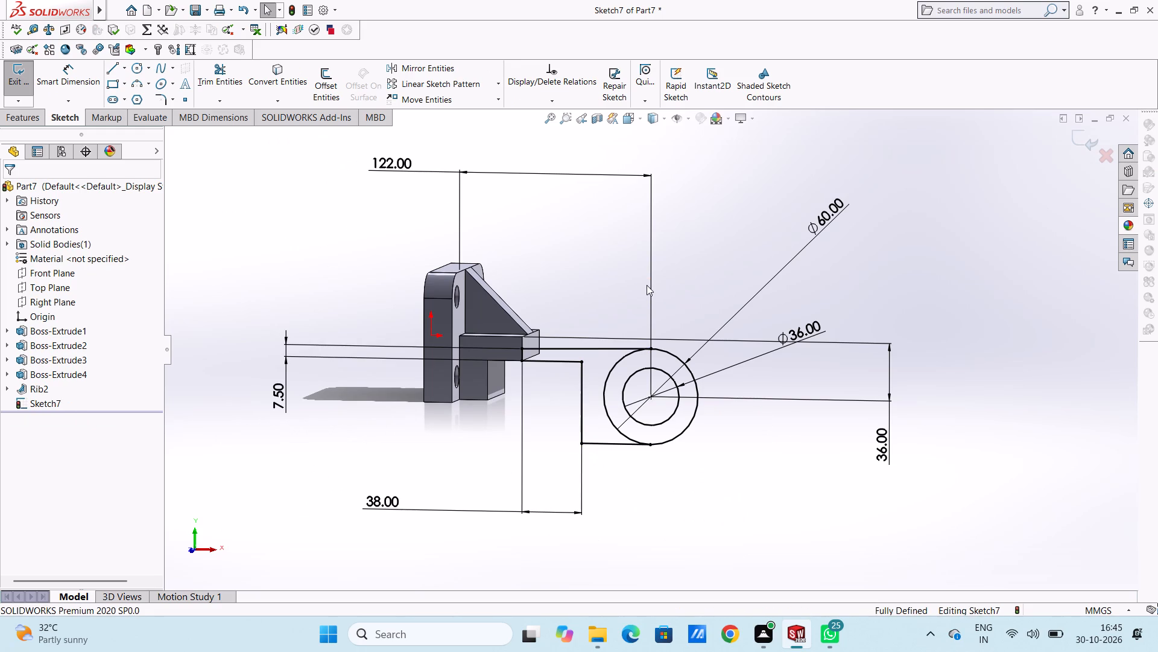
Trim away the thin arc sliver of the 60 mm circle above the arm's upper line, at the top of the circle.
{"action": "scroll", "coordinate": [634, 323], "scroll_direction": "down", "scroll_amount": 7}
{"action": "scroll", "coordinate": [593, 164], "scroll_direction": "down", "scroll_amount": 3}
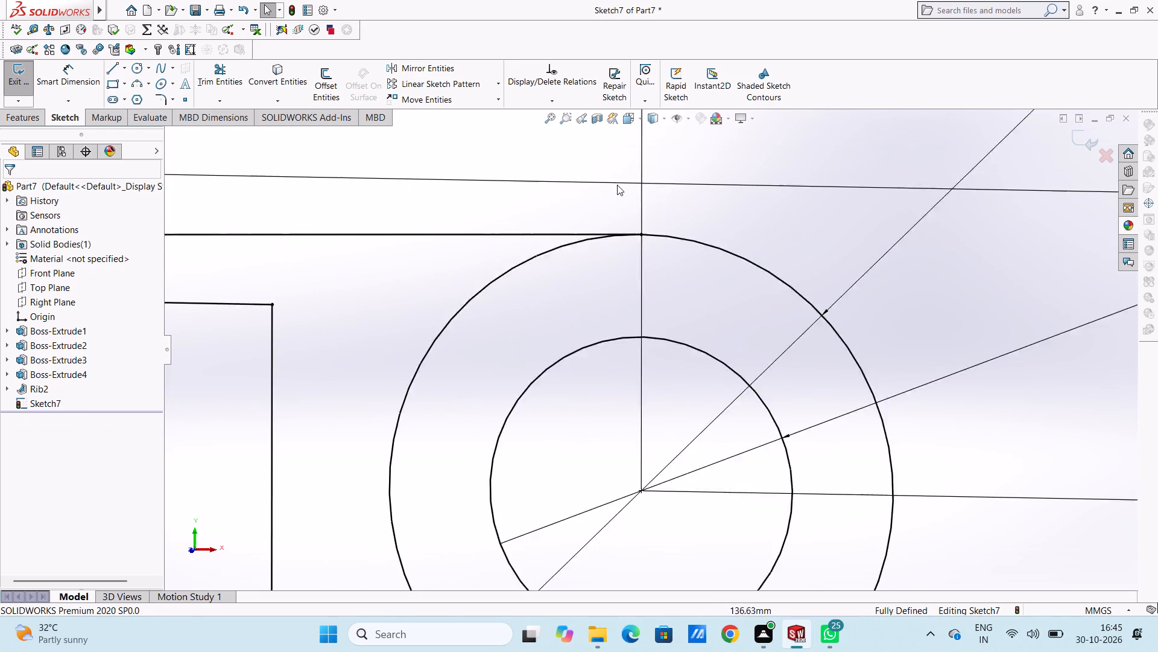
{"action": "scroll", "coordinate": [617, 185], "scroll_direction": "down", "scroll_amount": 1}
{"action": "scroll", "coordinate": [679, 262], "scroll_direction": "down", "scroll_amount": 2}
{"action": "scroll", "coordinate": [639, 316], "scroll_direction": "down", "scroll_amount": 4}
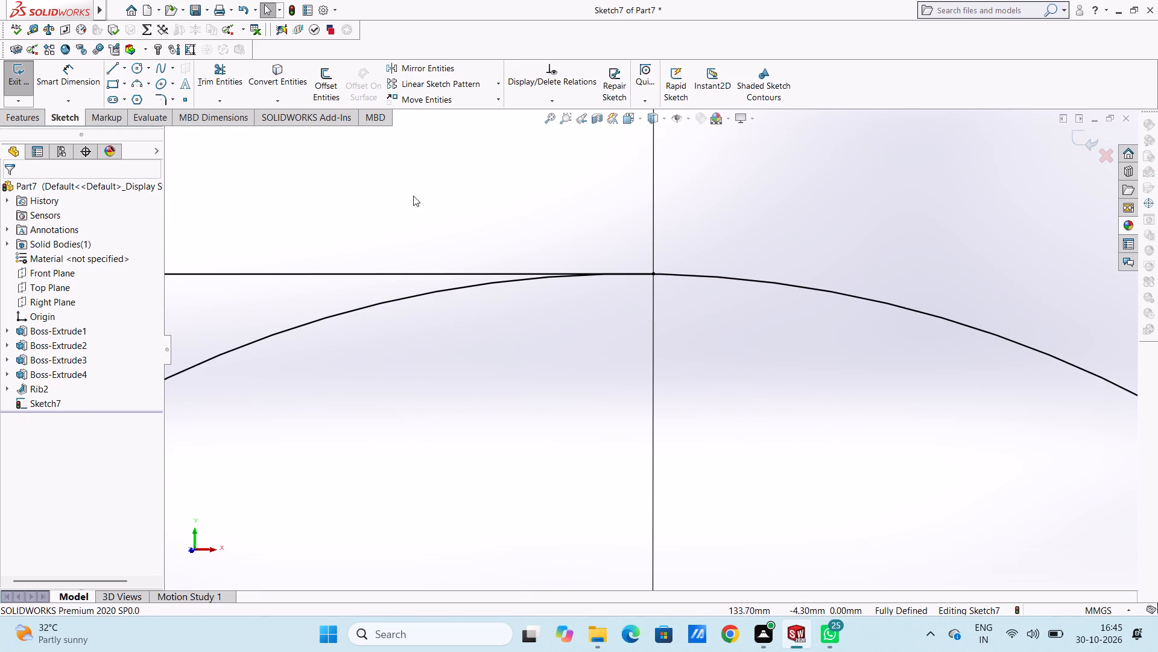
{"action": "left_click", "coordinate": [222, 66]}
{"action": "scroll", "coordinate": [595, 344], "scroll_direction": "down", "scroll_amount": 4}
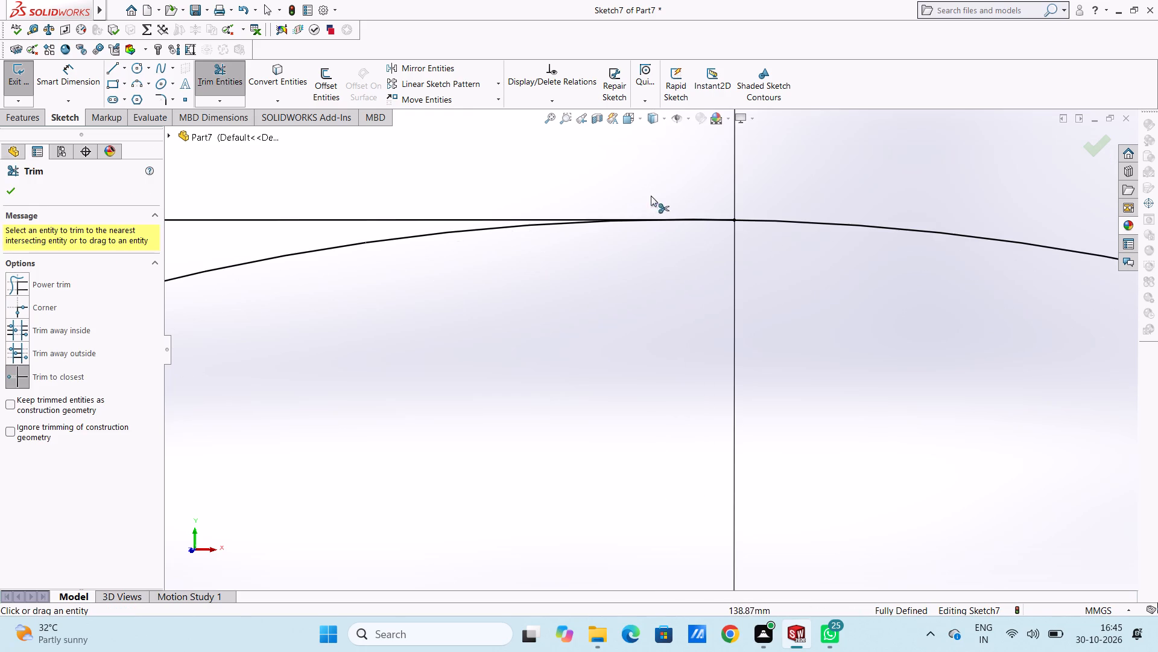
{"action": "scroll", "coordinate": [660, 205], "scroll_direction": "down", "scroll_amount": 4}
{"action": "scroll", "coordinate": [700, 267], "scroll_direction": "down", "scroll_amount": 4}
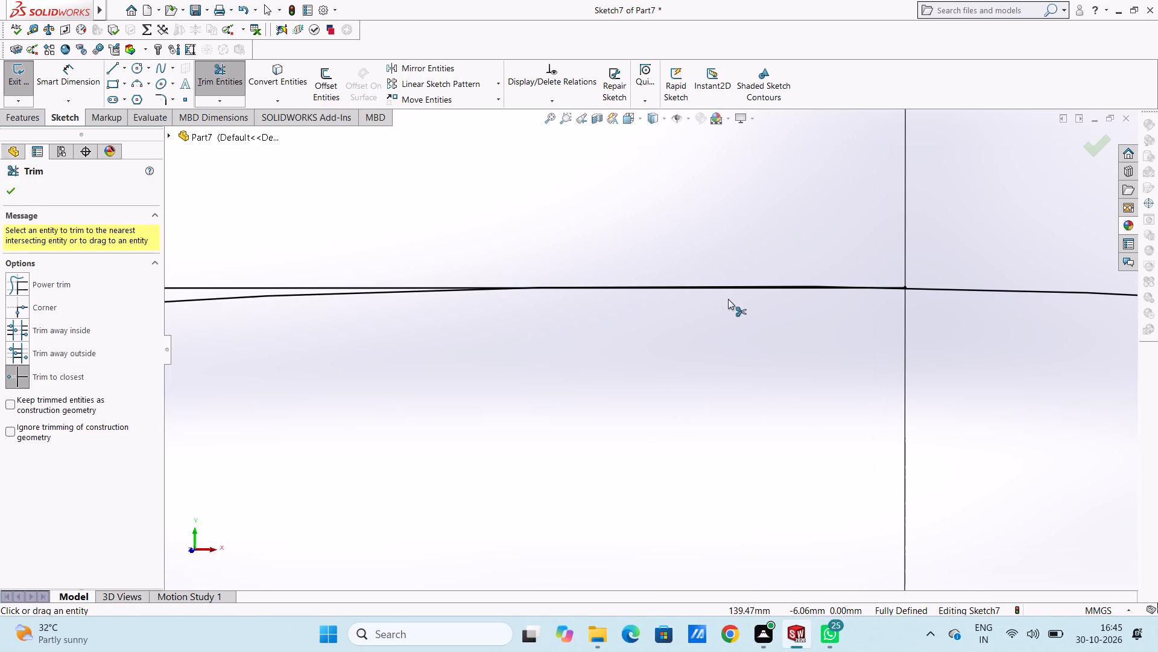
{"action": "scroll", "coordinate": [732, 302], "scroll_direction": "down", "scroll_amount": 2}
{"action": "scroll", "coordinate": [835, 272], "scroll_direction": "down", "scroll_amount": 2}
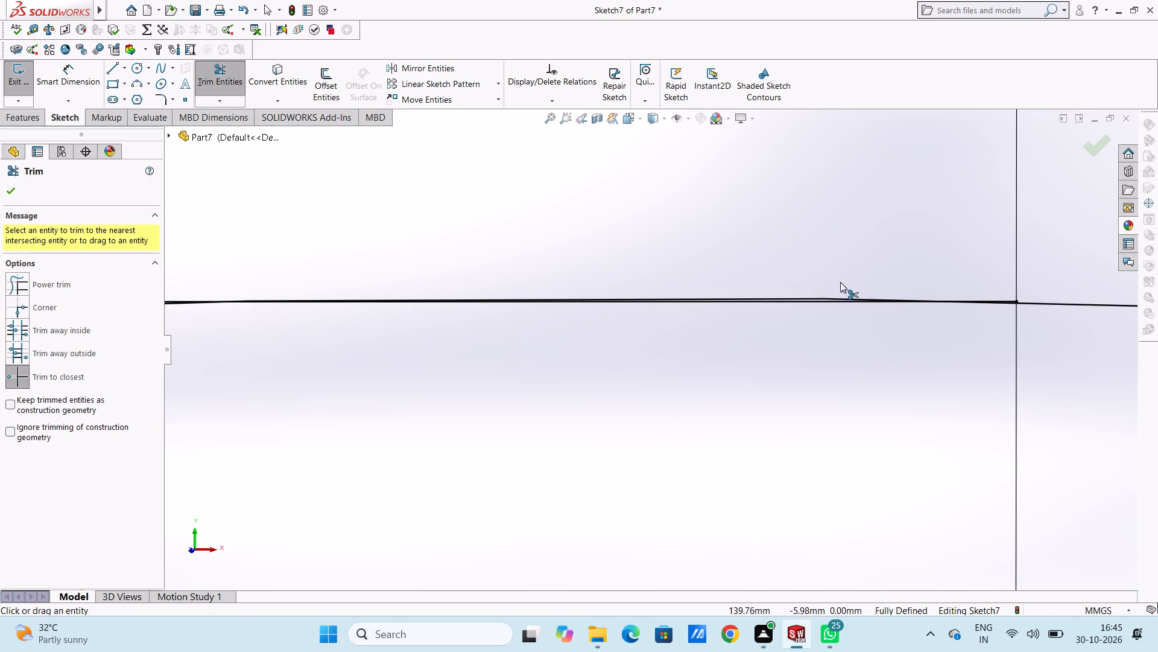
{"action": "left_click", "coordinate": [840, 298]}
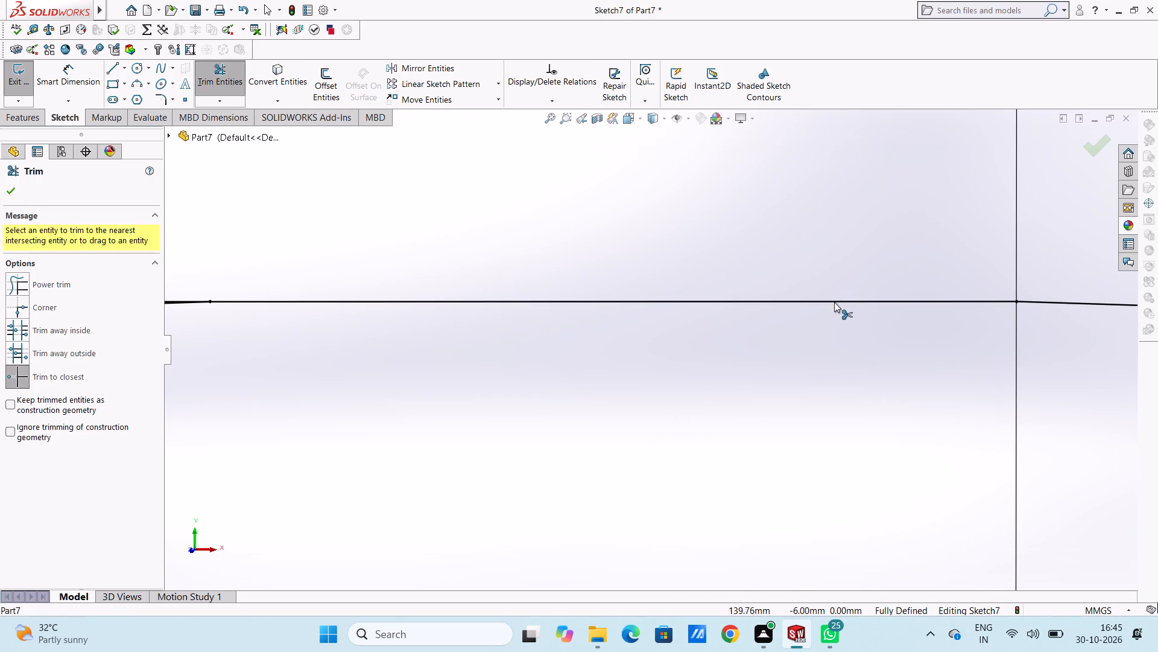
Examine the trimmed junction between the arm's upper line and the 60 mm circle, and the whole arm profile.
{"action": "scroll", "coordinate": [818, 331], "scroll_direction": "up", "scroll_amount": 5}
{"action": "scroll", "coordinate": [751, 397], "scroll_direction": "up", "scroll_amount": 4}
{"action": "scroll", "coordinate": [662, 412], "scroll_direction": "up", "scroll_amount": 11}
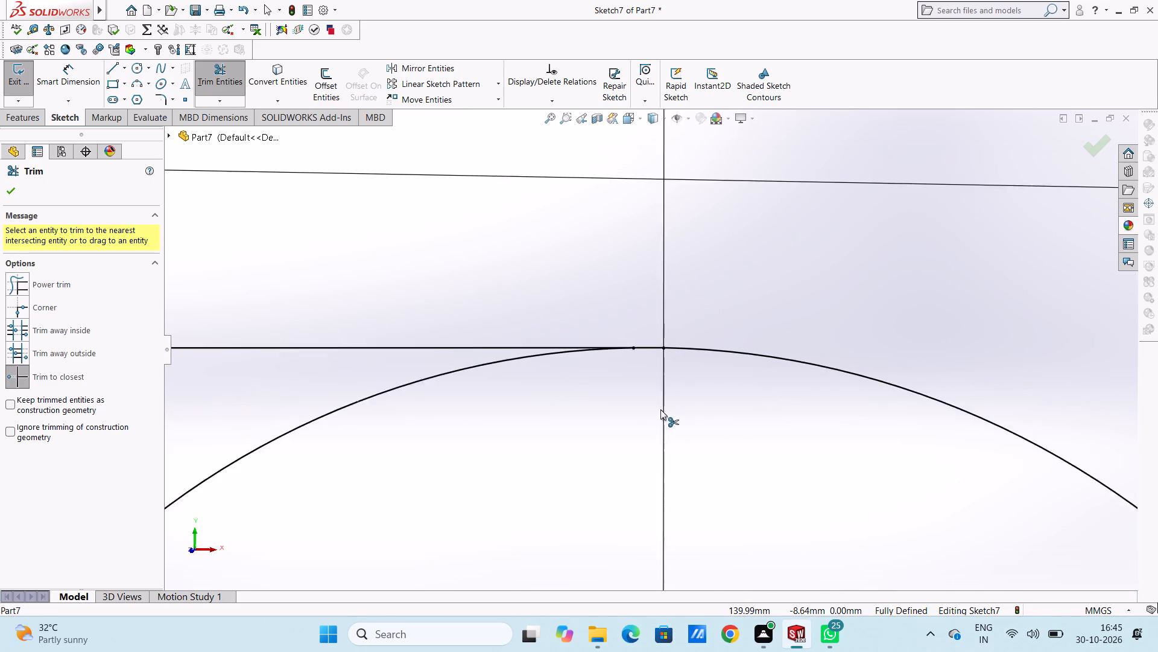
{"action": "scroll", "coordinate": [660, 409], "scroll_direction": "up", "scroll_amount": 15}
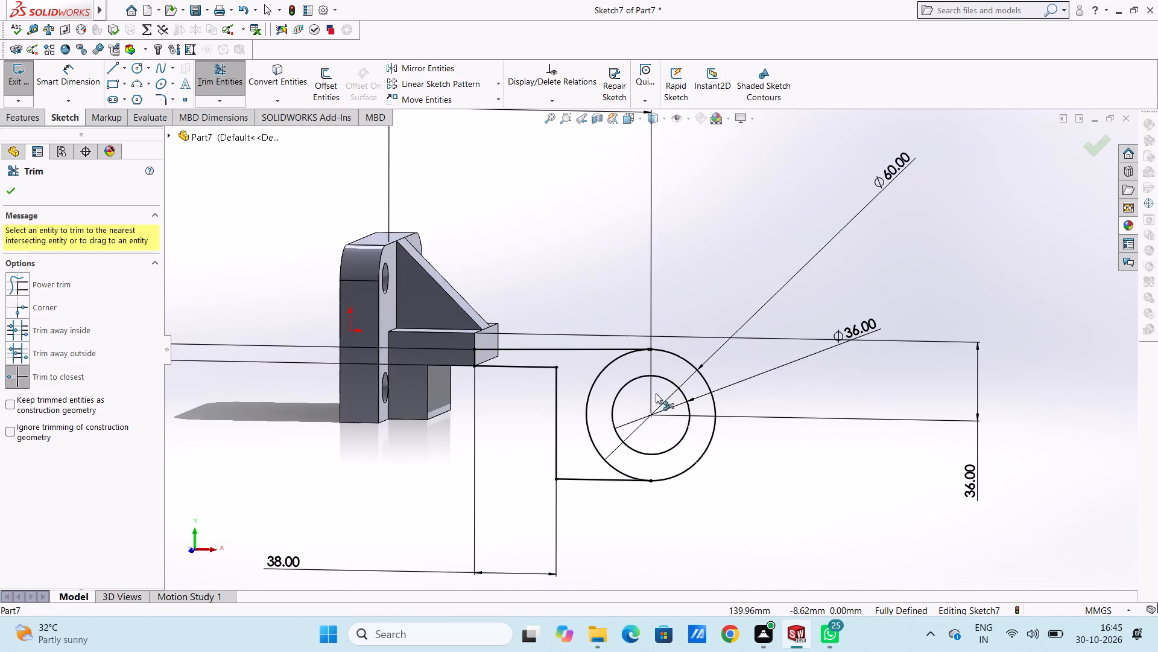
{"action": "scroll", "coordinate": [653, 386], "scroll_direction": "down", "scroll_amount": 5}
{"action": "scroll", "coordinate": [618, 290], "scroll_direction": "down", "scroll_amount": 11}
{"action": "scroll", "coordinate": [748, 285], "scroll_direction": "down", "scroll_amount": 5}
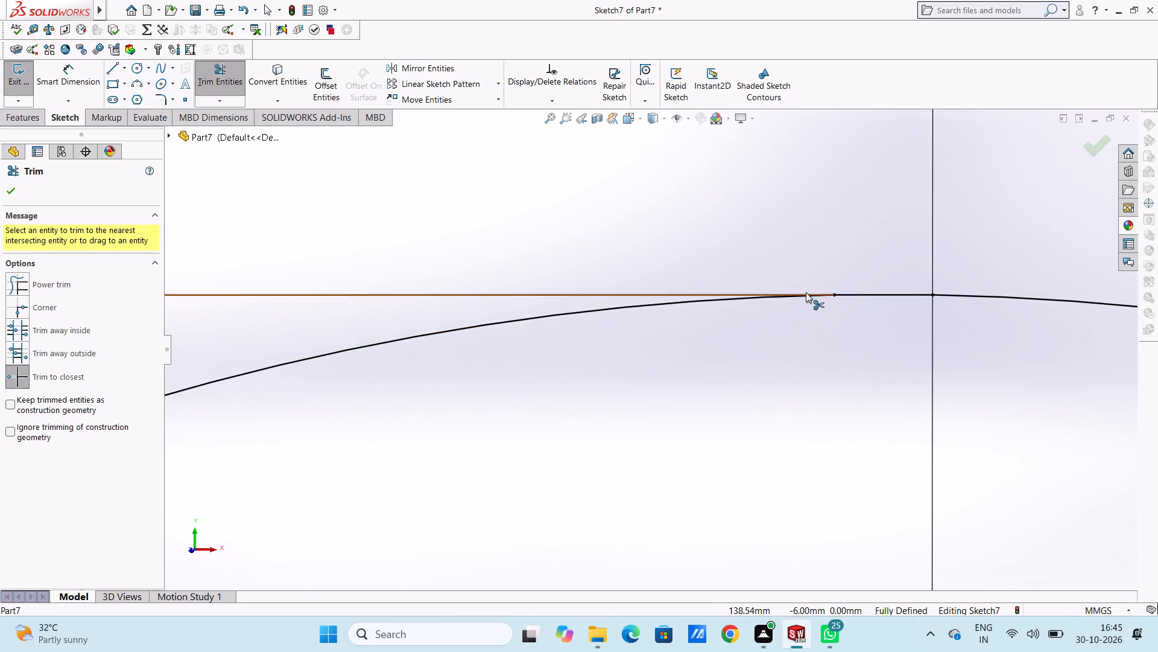
{"action": "scroll", "coordinate": [867, 302], "scroll_direction": "down", "scroll_amount": 6}
{"action": "scroll", "coordinate": [774, 315], "scroll_direction": "down", "scroll_amount": 2}
{"action": "scroll", "coordinate": [543, 322], "scroll_direction": "down", "scroll_amount": 7}
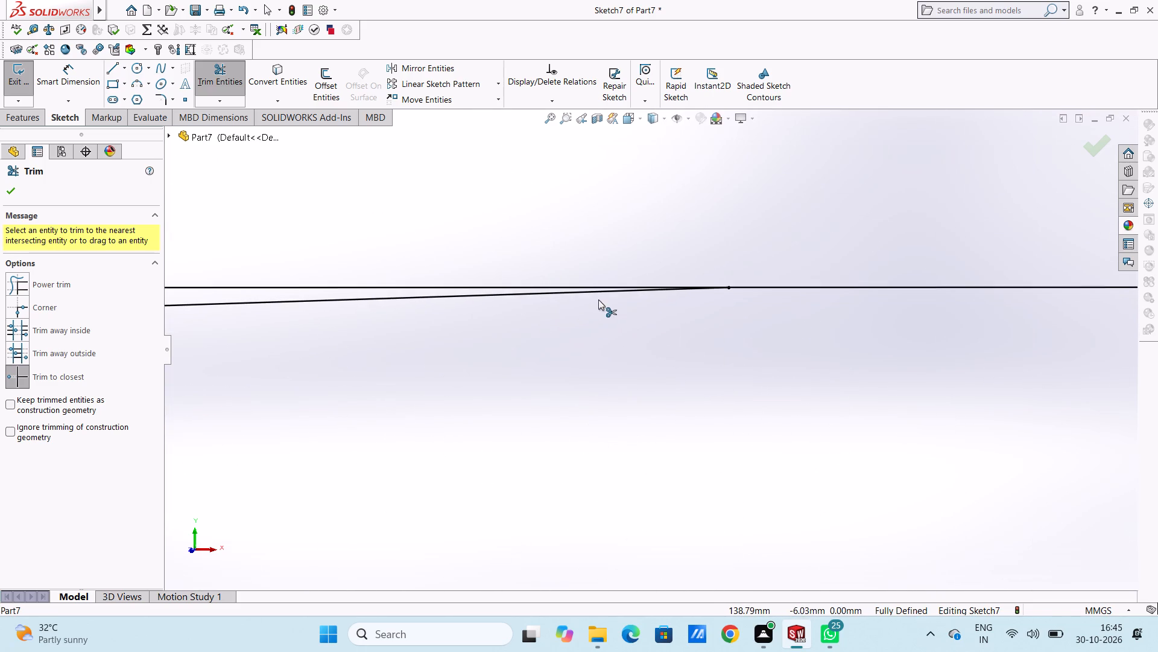
{"action": "scroll", "coordinate": [748, 316], "scroll_direction": "down", "scroll_amount": 4}
{"action": "scroll", "coordinate": [751, 314], "scroll_direction": "up", "scroll_amount": 17}
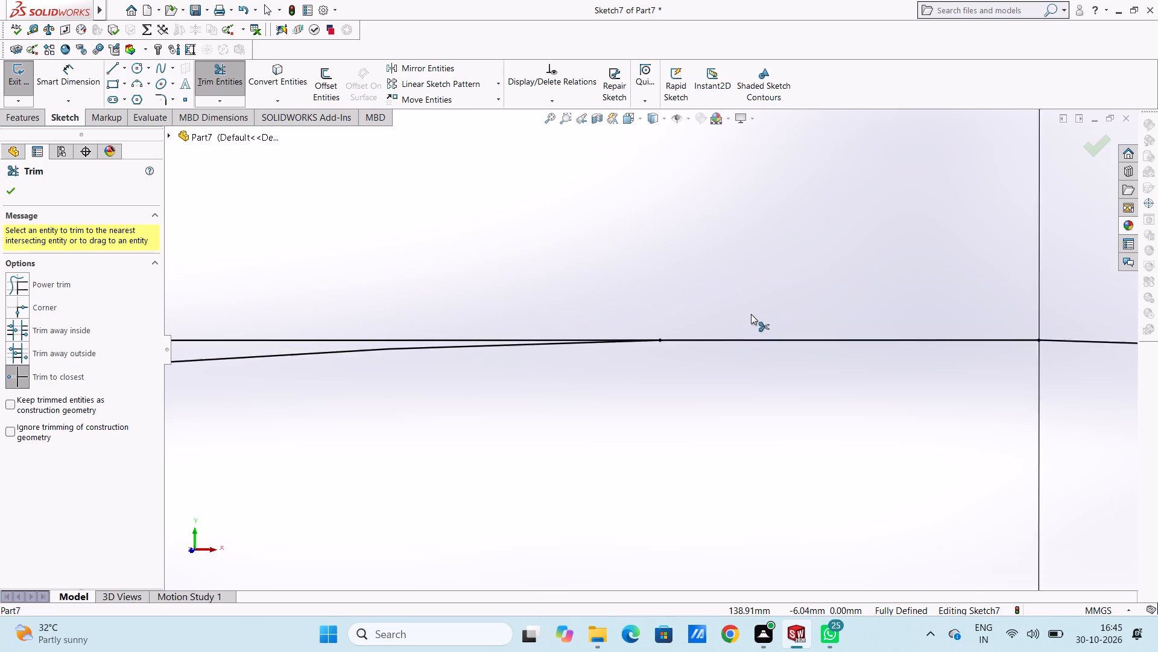
{"action": "scroll", "coordinate": [751, 314], "scroll_direction": "up", "scroll_amount": 20}
{"action": "scroll", "coordinate": [751, 314], "scroll_direction": "up", "scroll_amount": 18}
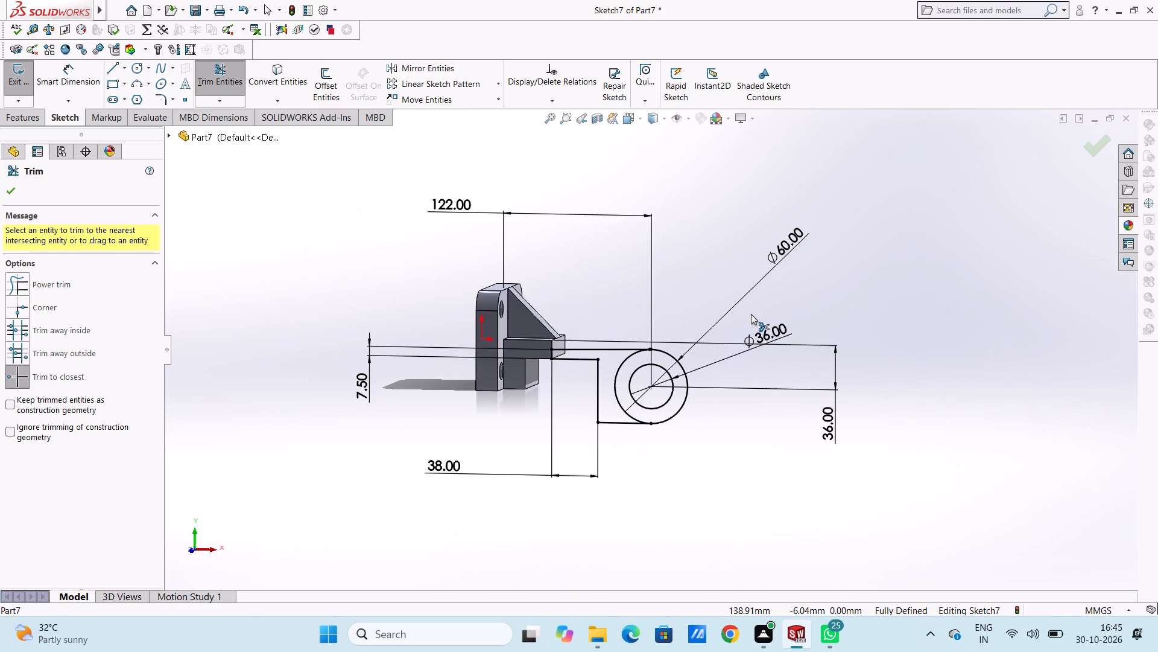
{"action": "scroll", "coordinate": [549, 423], "scroll_direction": "down", "scroll_amount": 3}
{"action": "middle_click_drag", "start_coordinate": [546, 334], "coordinate": [519, 342]}
{"action": "scroll", "coordinate": [533, 376], "scroll_direction": "down", "scroll_amount": 3}
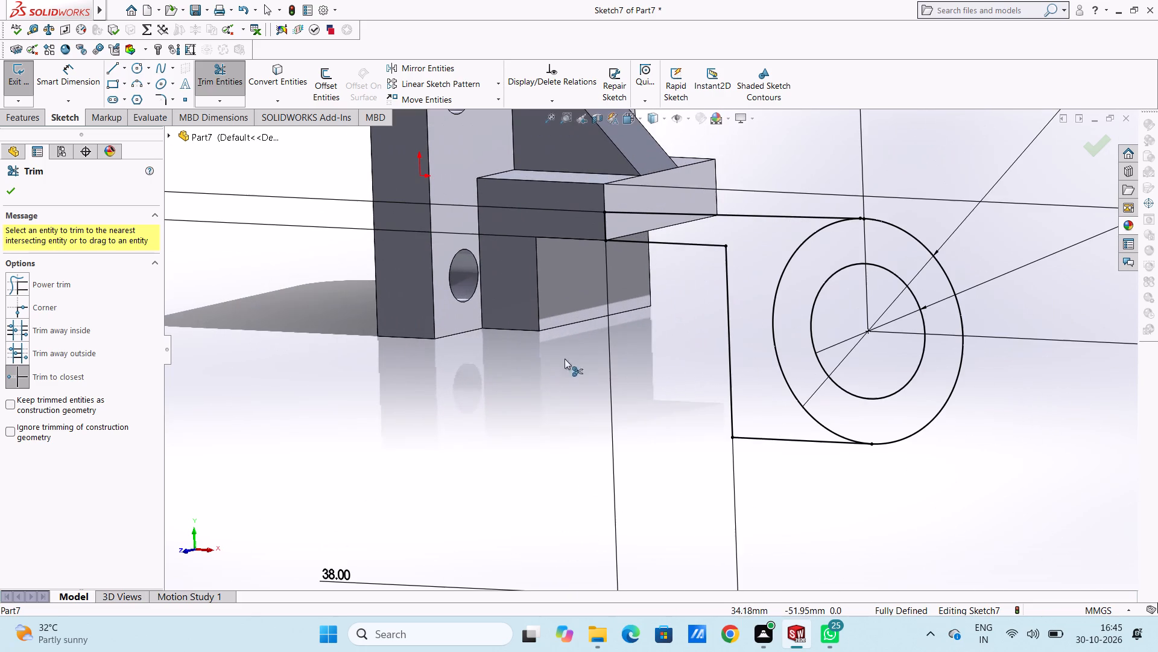
{"action": "left_click", "coordinate": [13, 188]}
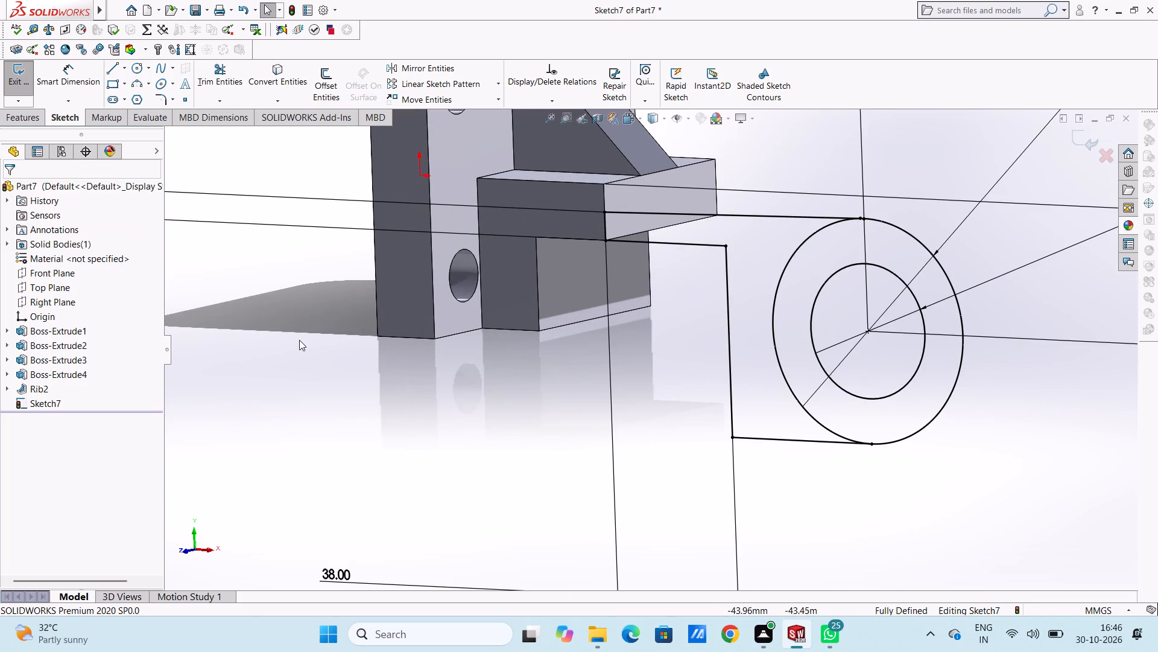
{"action": "left_click", "coordinate": [299, 340]}
Extrude only the arm region outside the 60 mm circle 54 mm blind from the sketch plane in the reversed direction, with merging on.
{"action": "scroll", "coordinate": [360, 350], "scroll_direction": "up", "scroll_amount": 3}
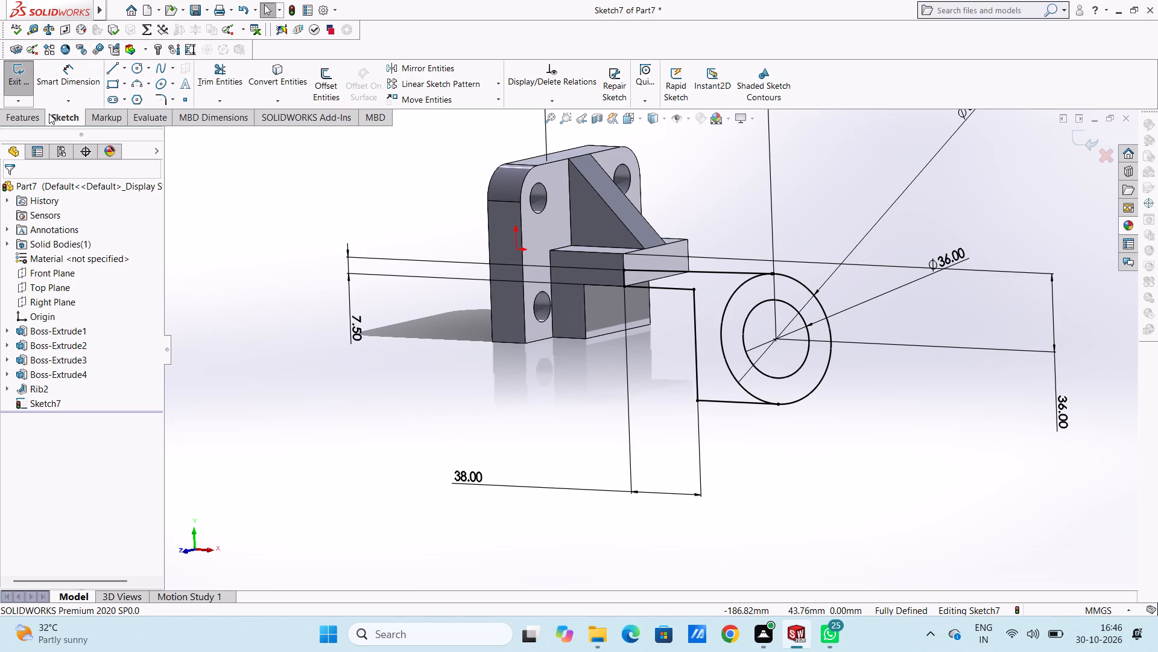
{"action": "left_click", "coordinate": [24, 124]}
{"action": "left_click", "coordinate": [25, 87]}
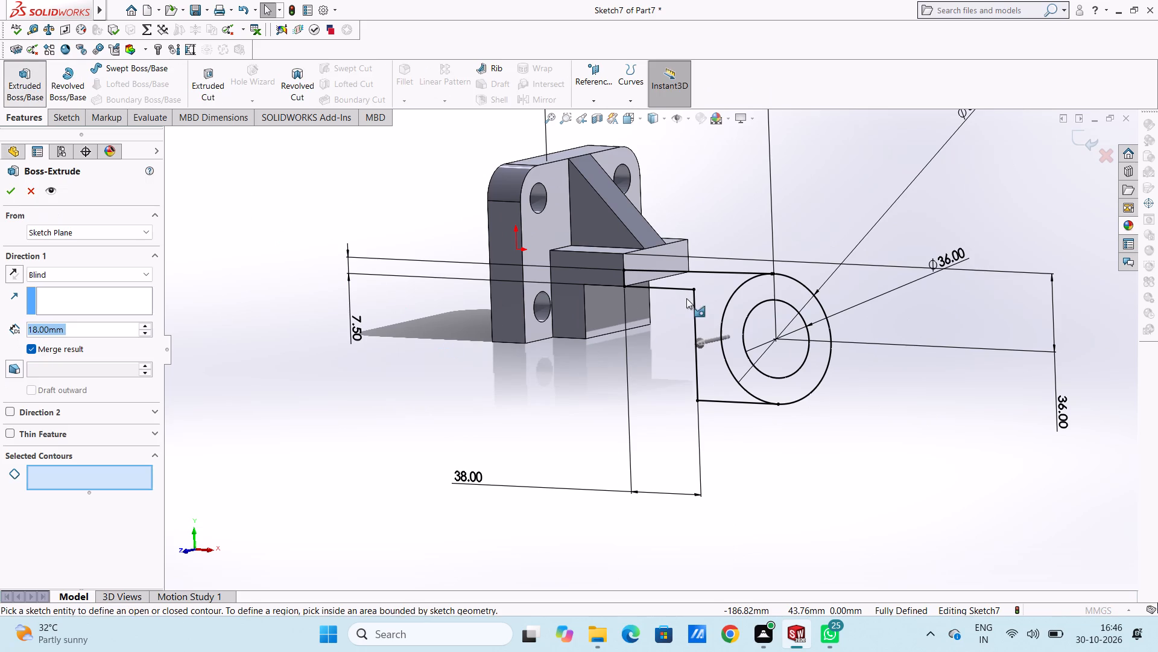
{"action": "left_click", "coordinate": [699, 282]}
{"action": "left_click", "coordinate": [756, 298]}
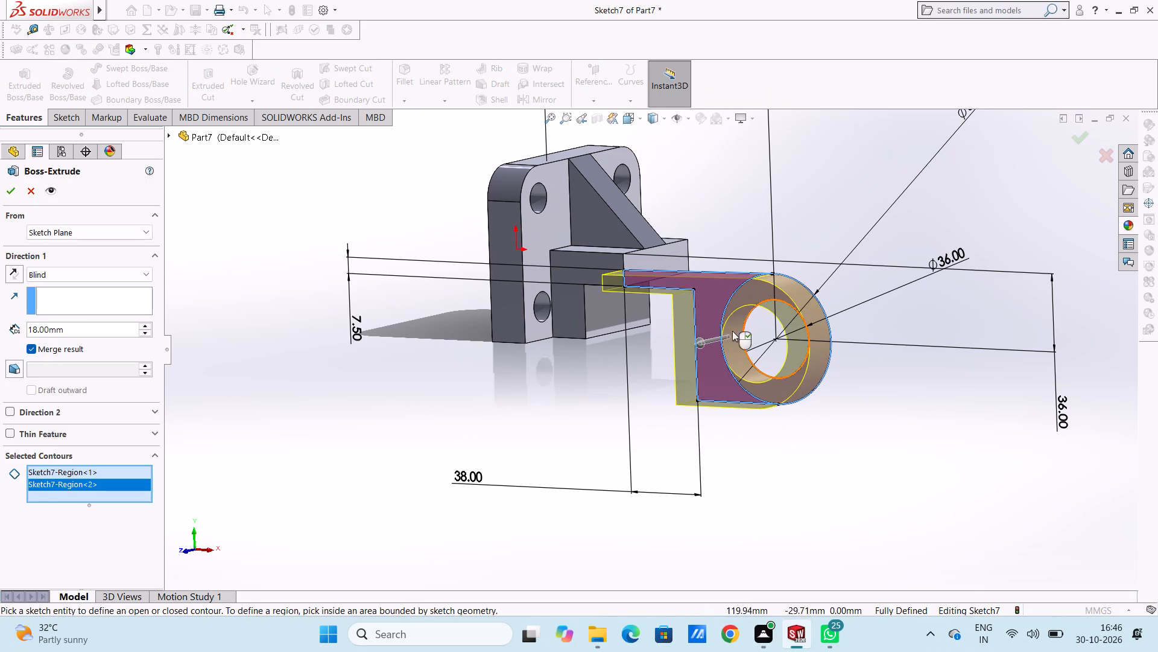
{"action": "left_click", "coordinate": [770, 296]}
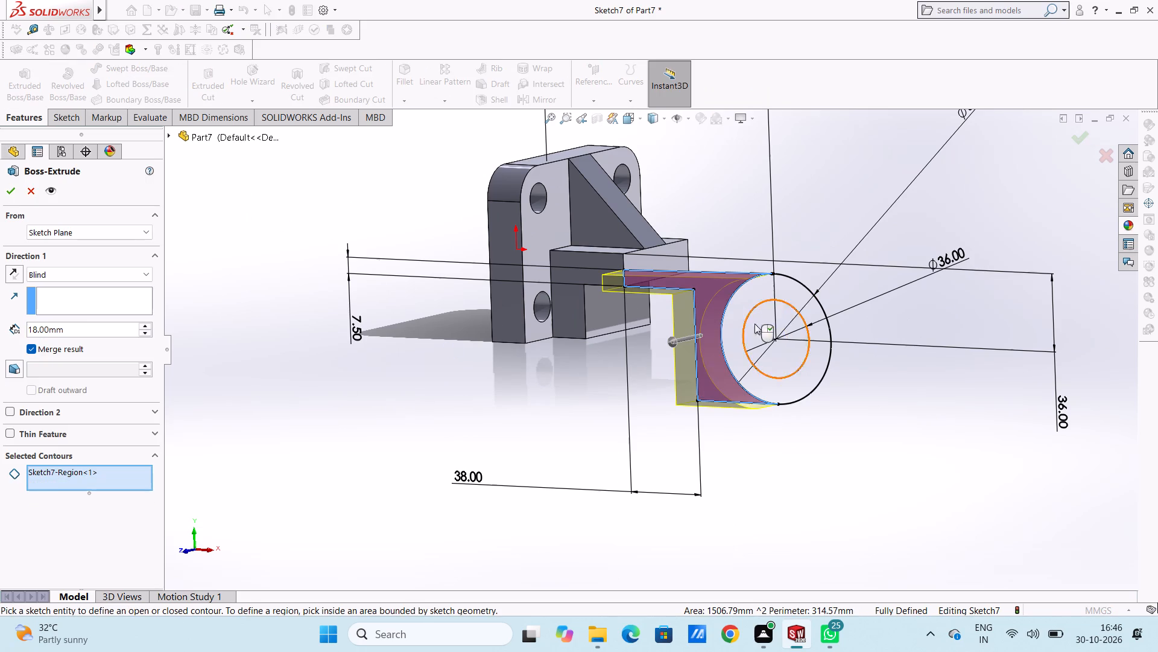
{"action": "double_click", "coordinate": [96, 331]}
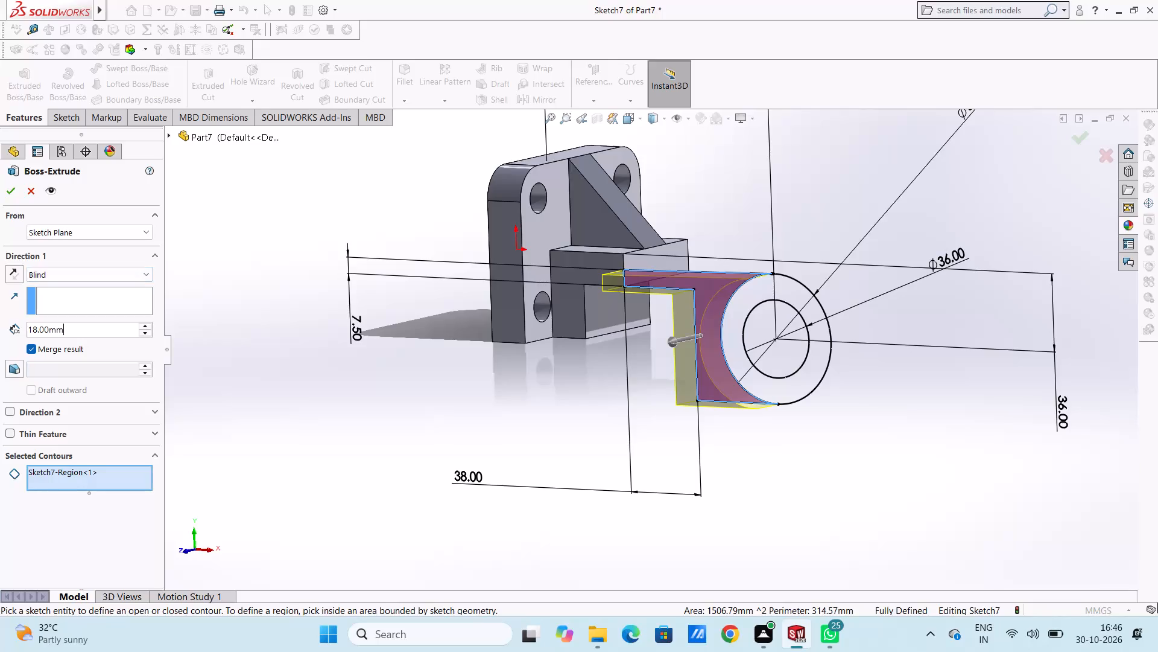
{"action": "type", "text": "54"}
{"action": "key", "text": "Return"}
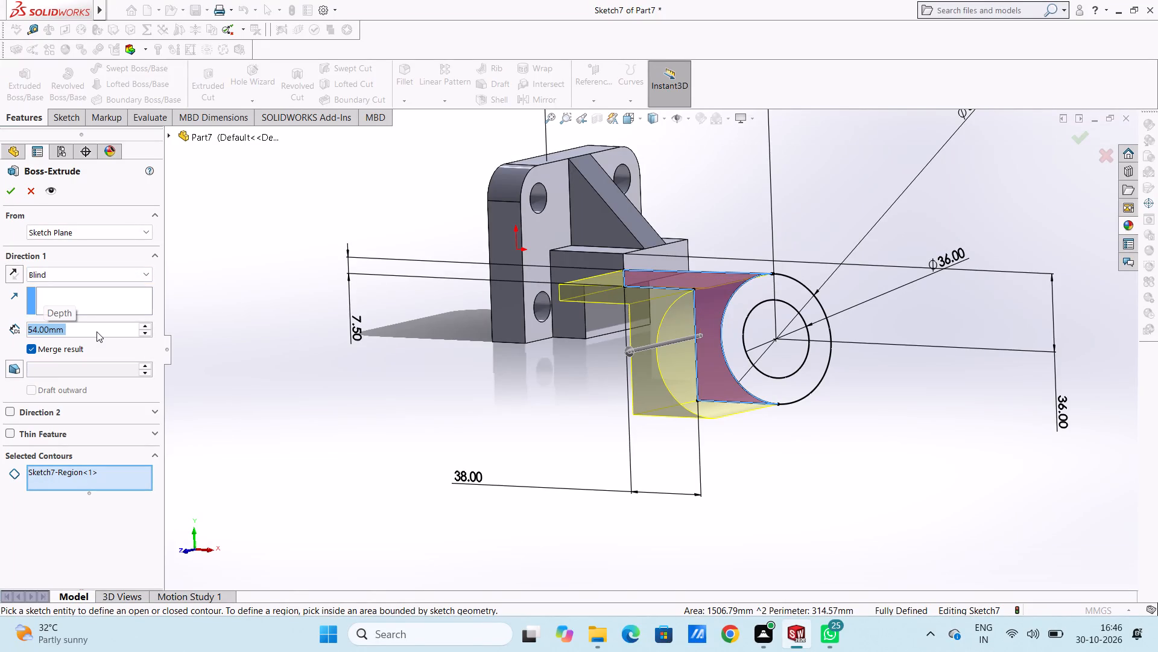
{"action": "left_click", "coordinate": [5, 270]}
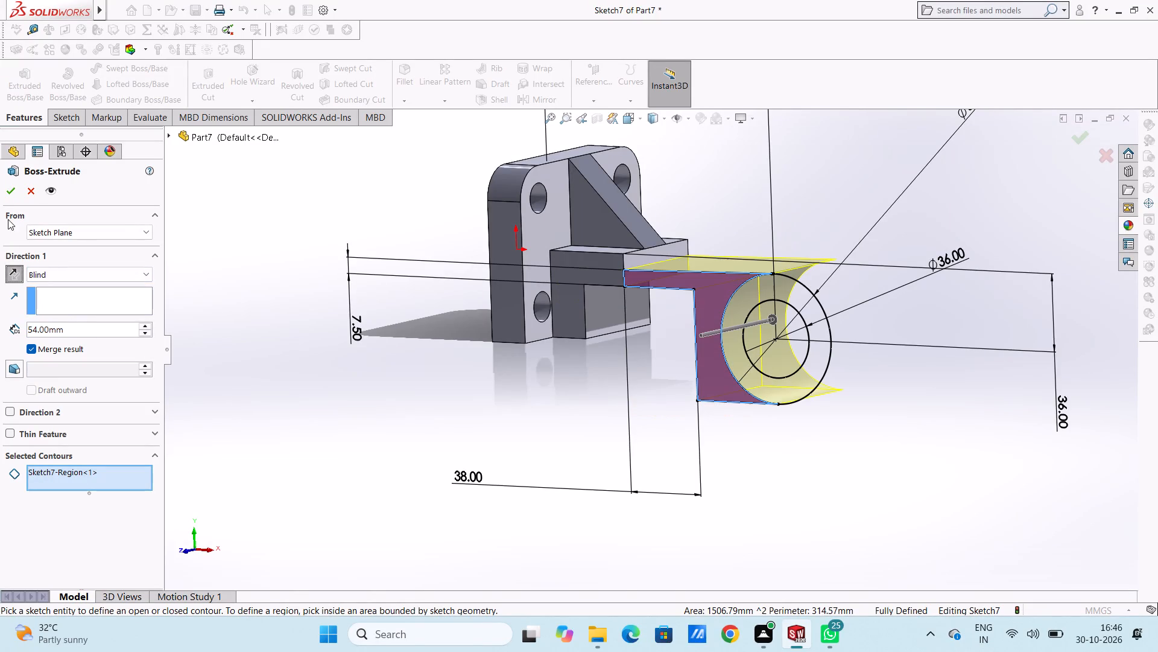
{"action": "left_click", "coordinate": [14, 188]}
{"action": "left_click", "coordinate": [278, 294]}
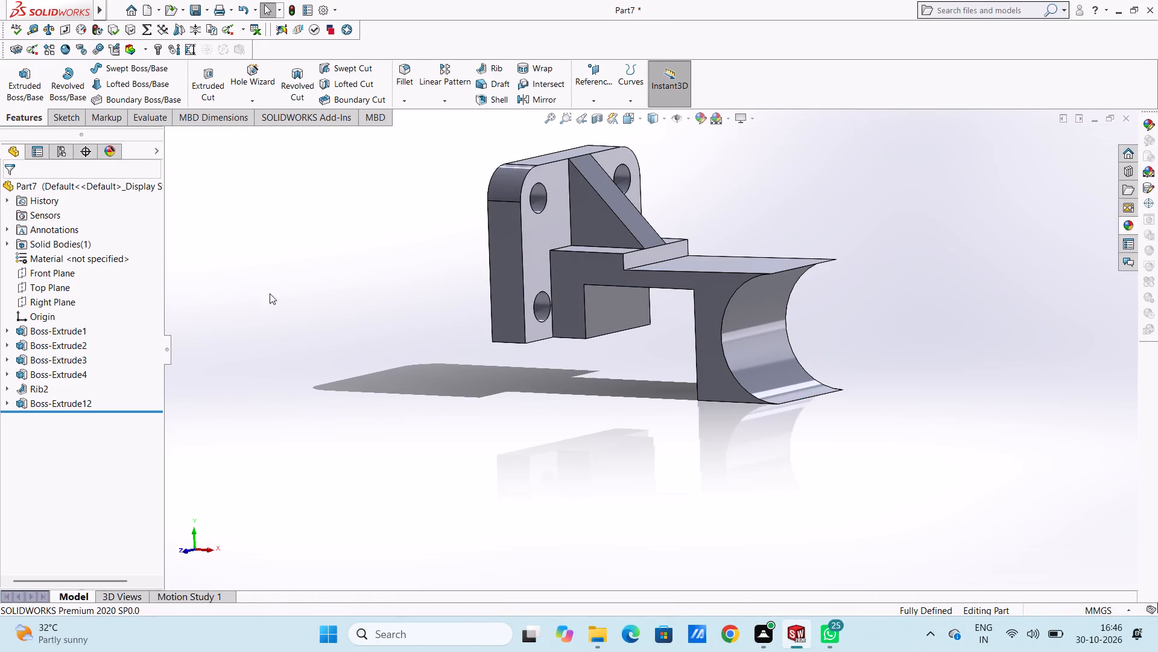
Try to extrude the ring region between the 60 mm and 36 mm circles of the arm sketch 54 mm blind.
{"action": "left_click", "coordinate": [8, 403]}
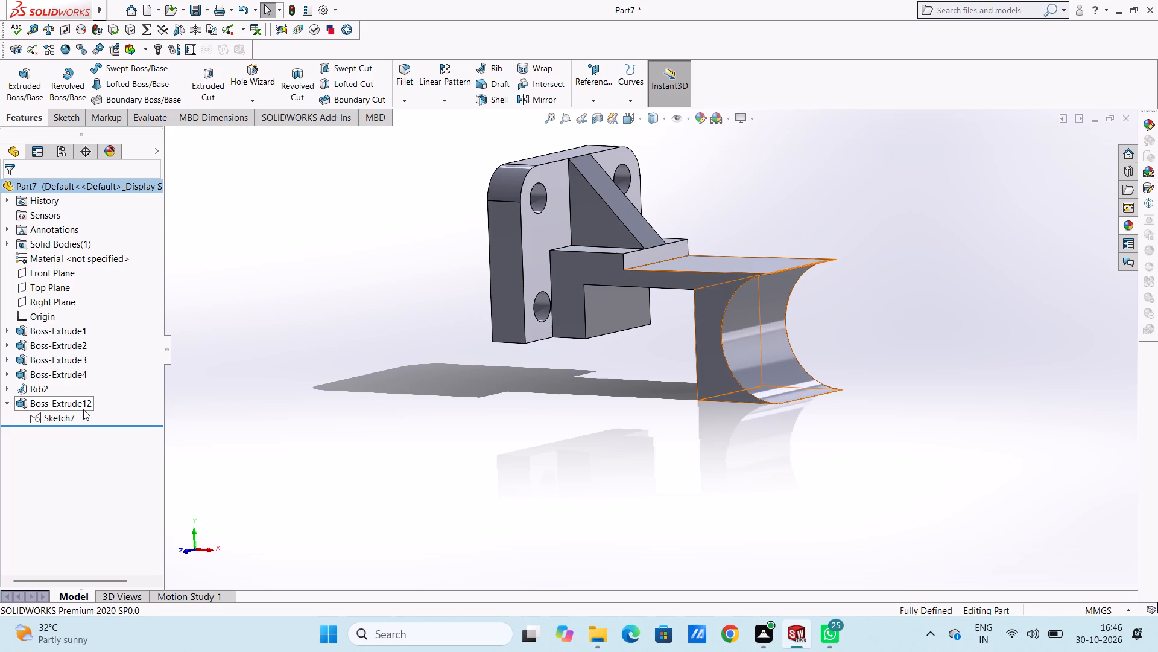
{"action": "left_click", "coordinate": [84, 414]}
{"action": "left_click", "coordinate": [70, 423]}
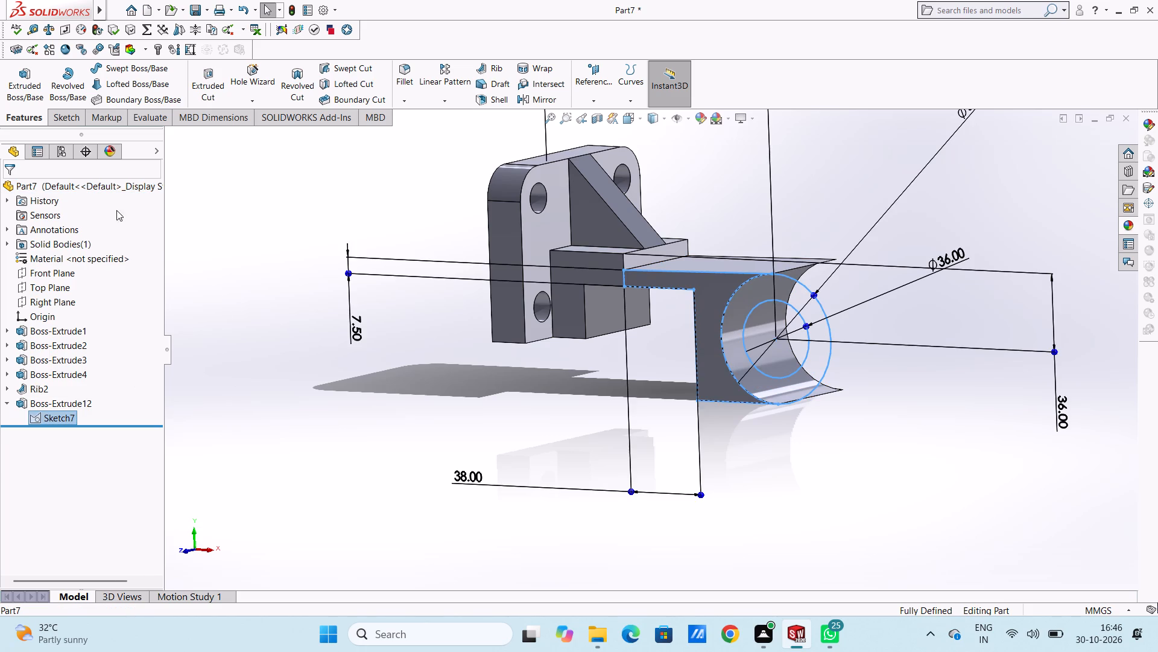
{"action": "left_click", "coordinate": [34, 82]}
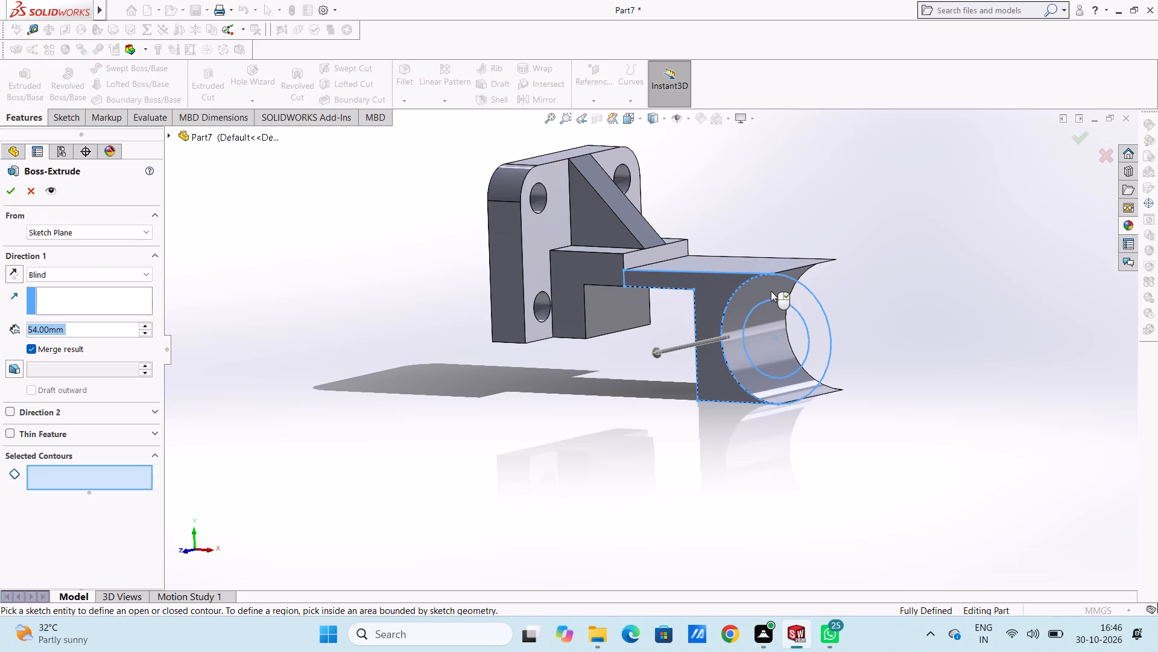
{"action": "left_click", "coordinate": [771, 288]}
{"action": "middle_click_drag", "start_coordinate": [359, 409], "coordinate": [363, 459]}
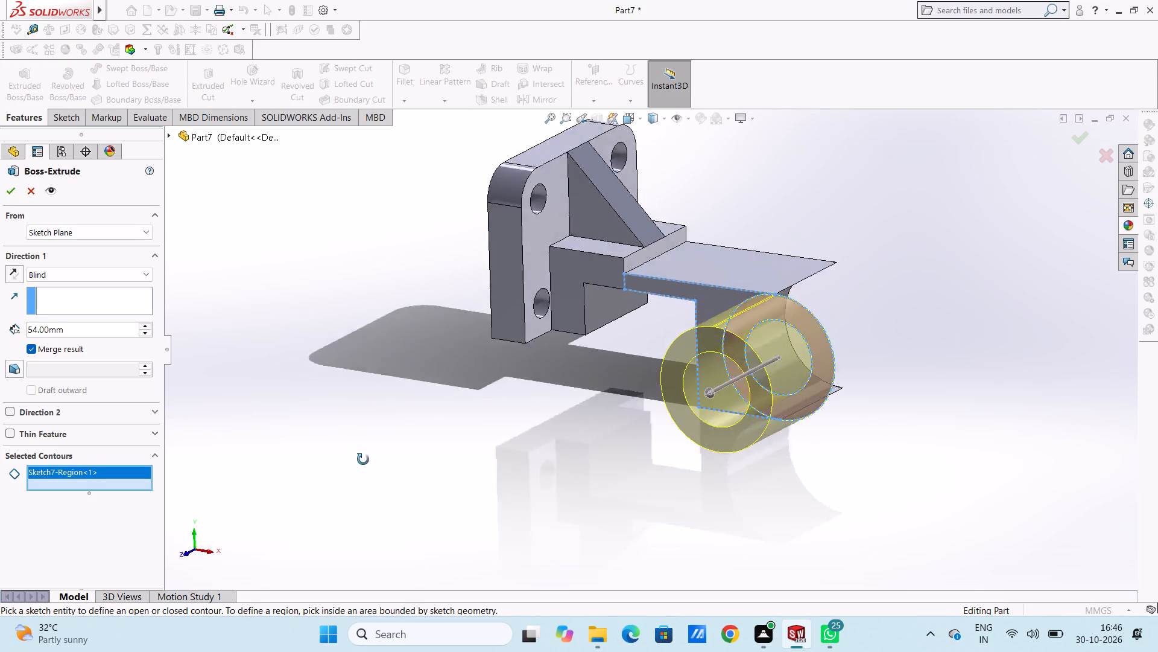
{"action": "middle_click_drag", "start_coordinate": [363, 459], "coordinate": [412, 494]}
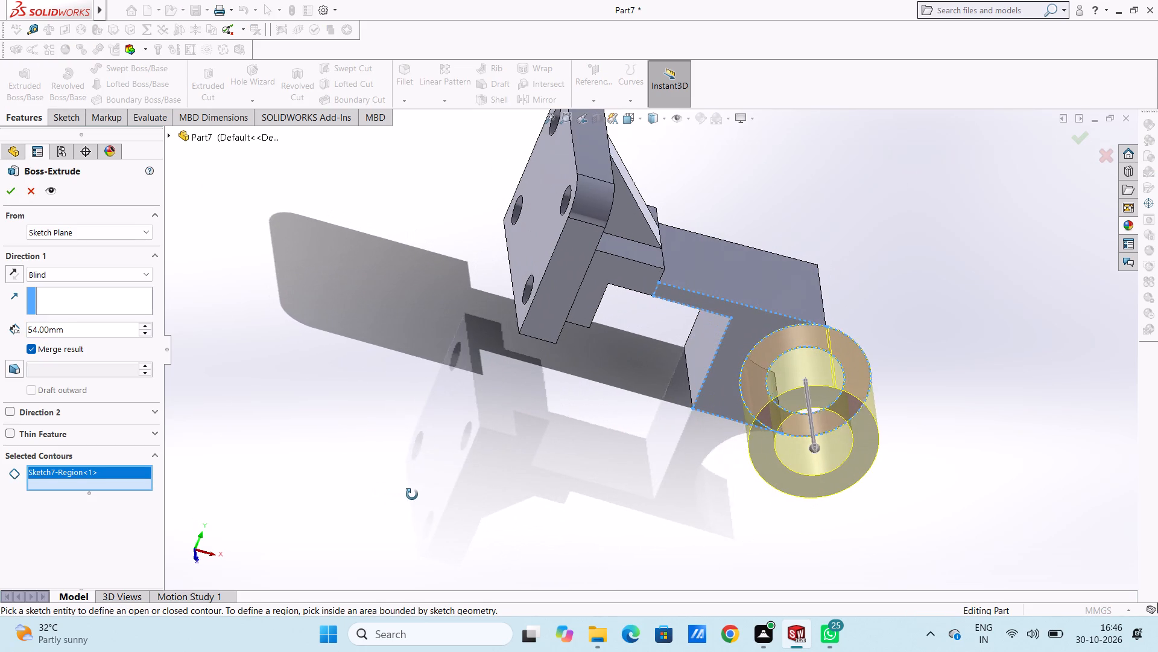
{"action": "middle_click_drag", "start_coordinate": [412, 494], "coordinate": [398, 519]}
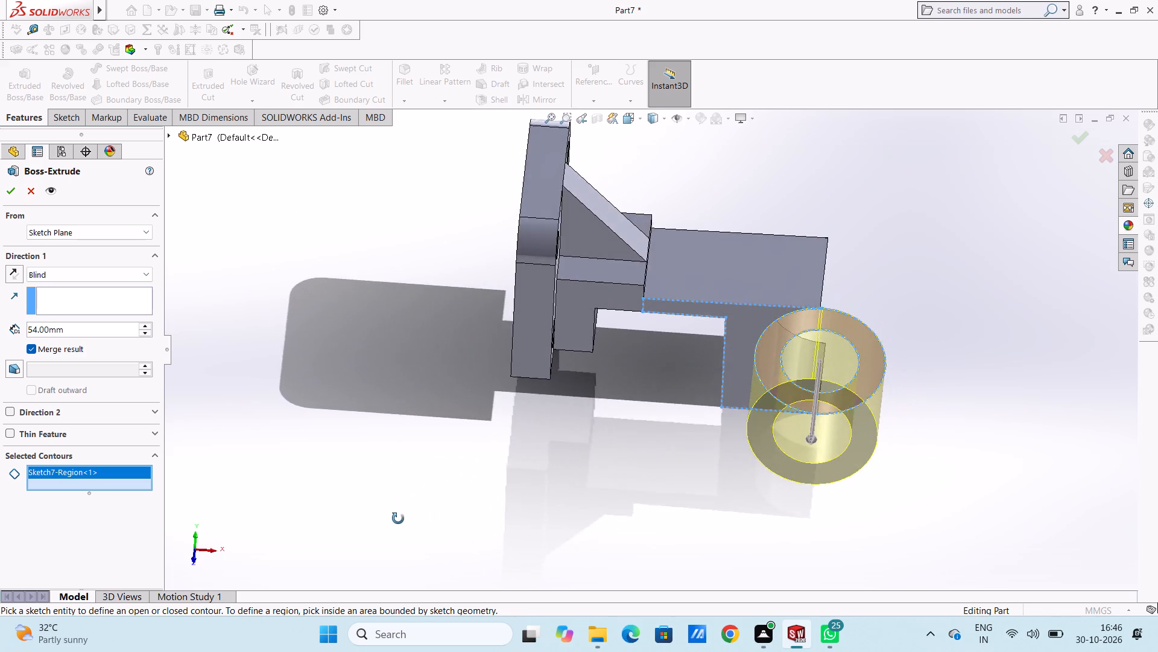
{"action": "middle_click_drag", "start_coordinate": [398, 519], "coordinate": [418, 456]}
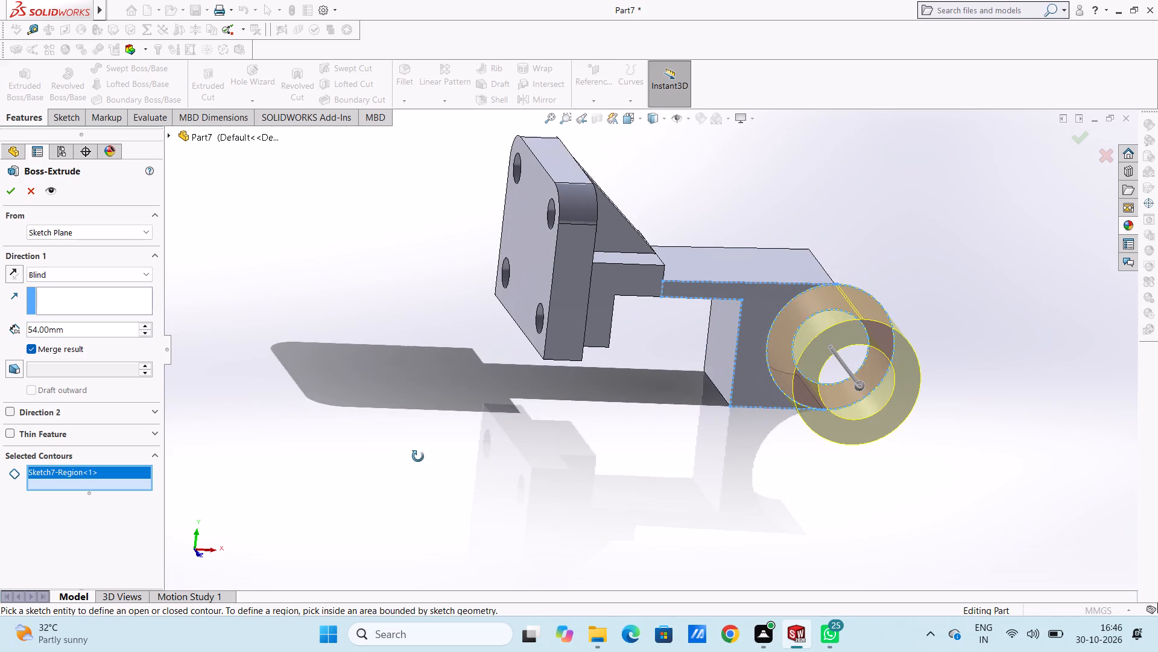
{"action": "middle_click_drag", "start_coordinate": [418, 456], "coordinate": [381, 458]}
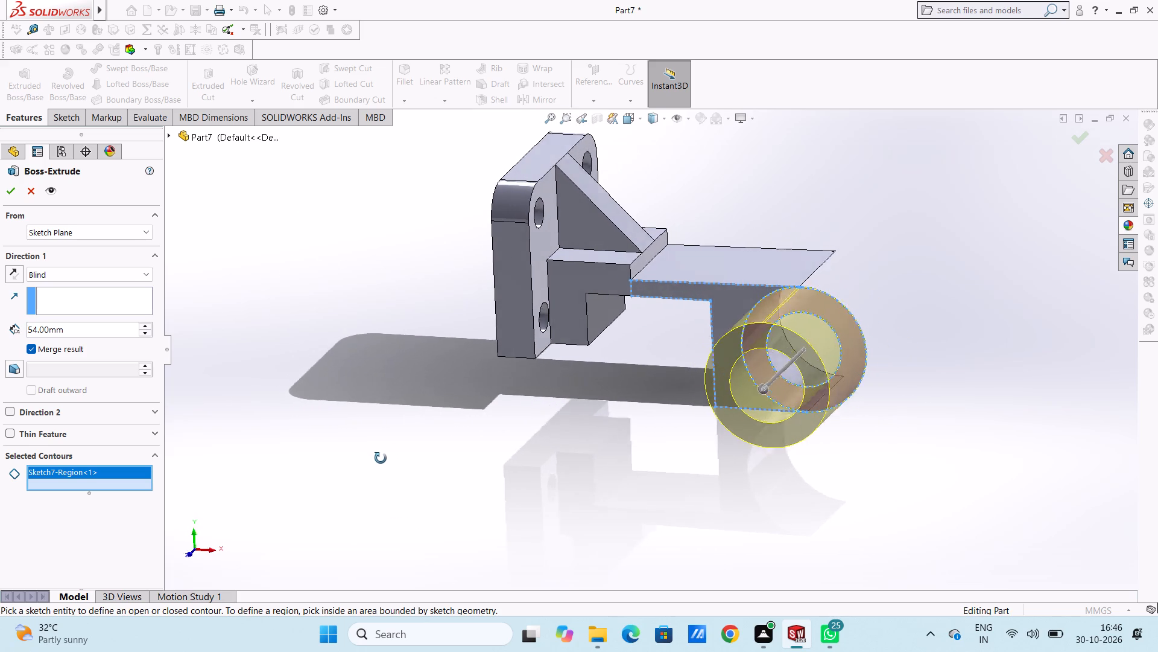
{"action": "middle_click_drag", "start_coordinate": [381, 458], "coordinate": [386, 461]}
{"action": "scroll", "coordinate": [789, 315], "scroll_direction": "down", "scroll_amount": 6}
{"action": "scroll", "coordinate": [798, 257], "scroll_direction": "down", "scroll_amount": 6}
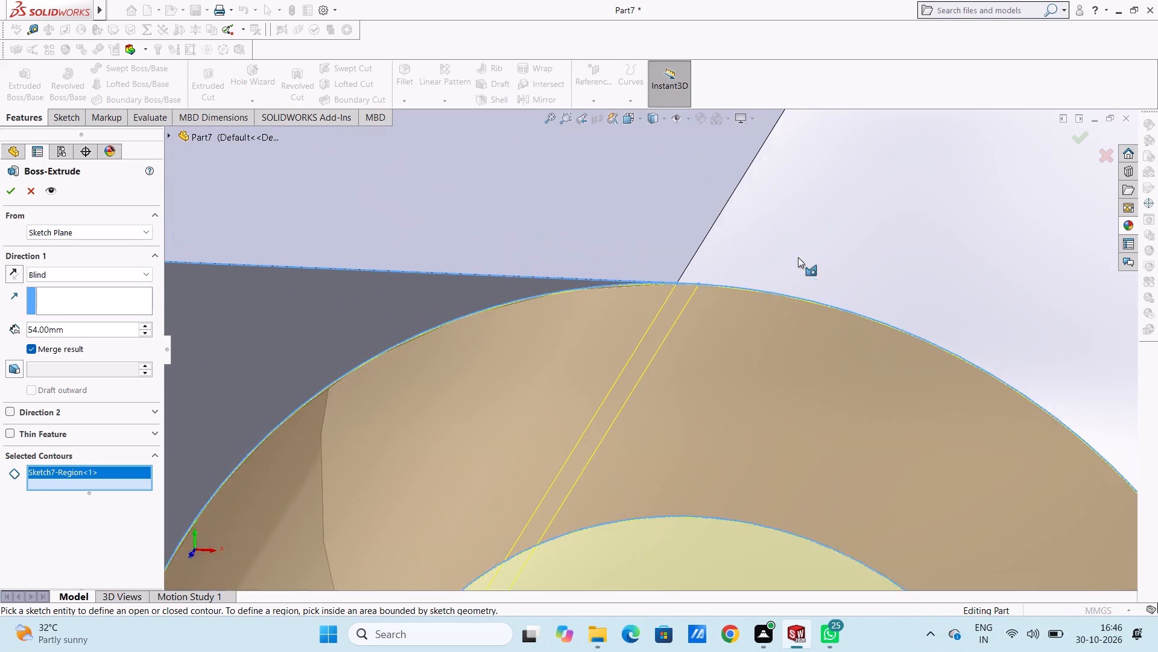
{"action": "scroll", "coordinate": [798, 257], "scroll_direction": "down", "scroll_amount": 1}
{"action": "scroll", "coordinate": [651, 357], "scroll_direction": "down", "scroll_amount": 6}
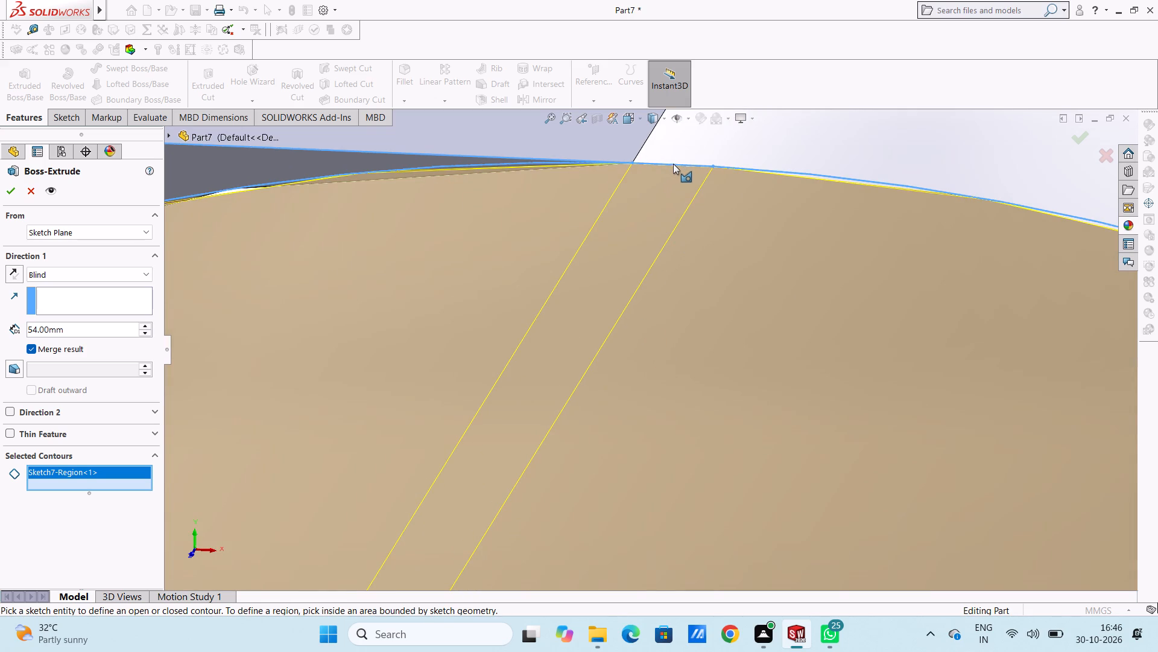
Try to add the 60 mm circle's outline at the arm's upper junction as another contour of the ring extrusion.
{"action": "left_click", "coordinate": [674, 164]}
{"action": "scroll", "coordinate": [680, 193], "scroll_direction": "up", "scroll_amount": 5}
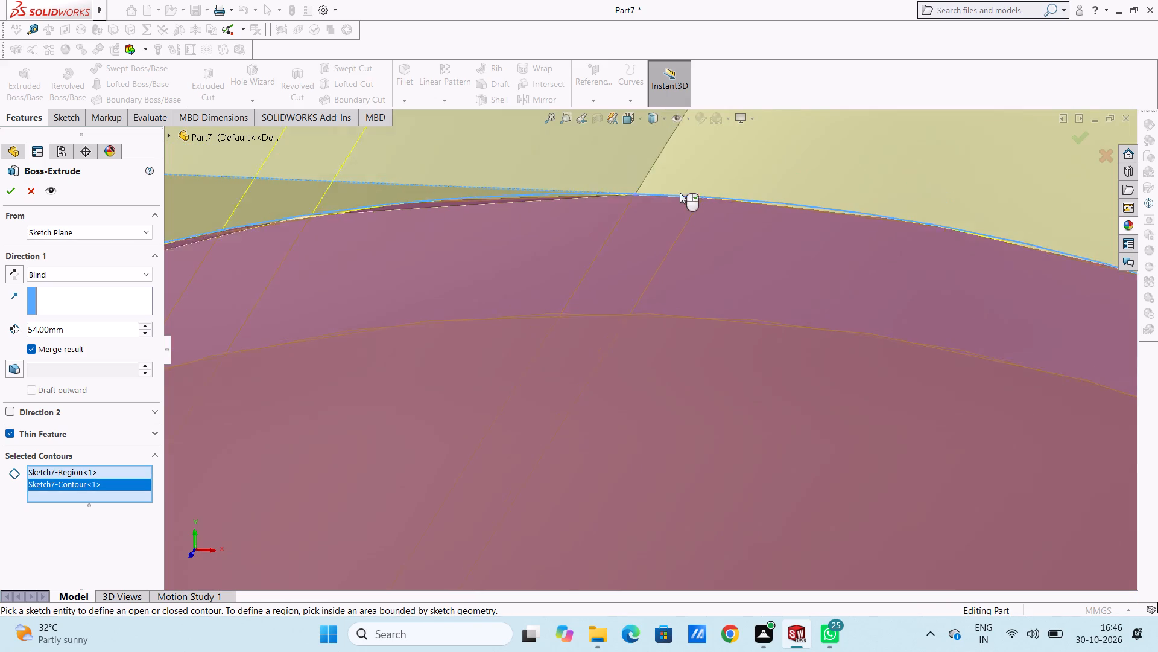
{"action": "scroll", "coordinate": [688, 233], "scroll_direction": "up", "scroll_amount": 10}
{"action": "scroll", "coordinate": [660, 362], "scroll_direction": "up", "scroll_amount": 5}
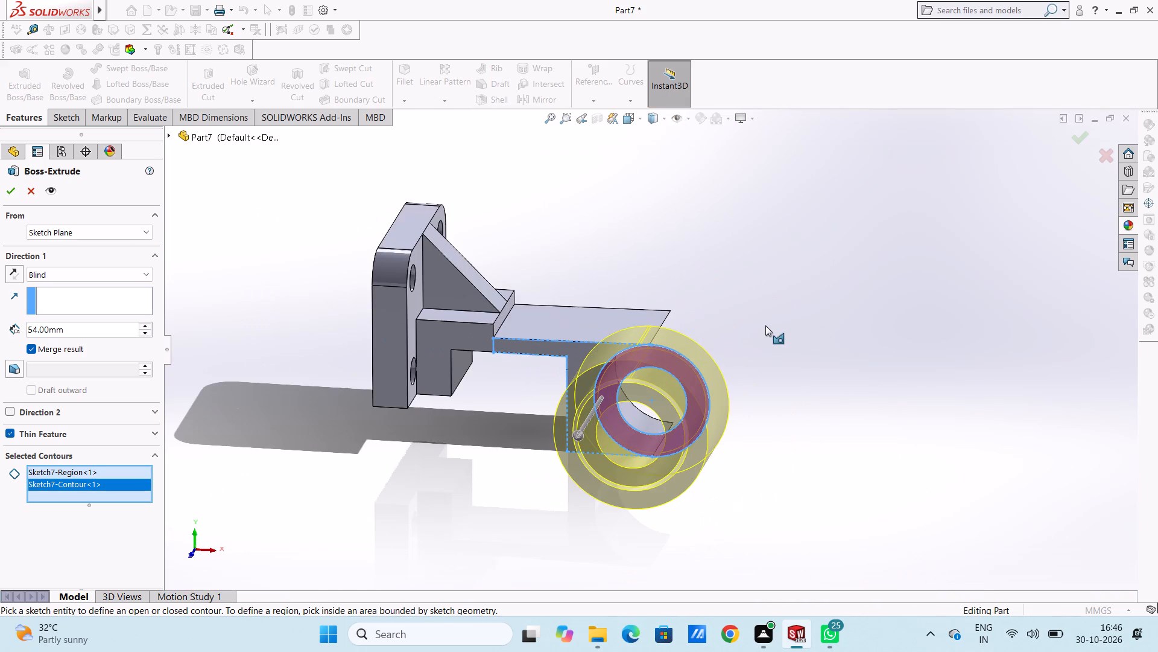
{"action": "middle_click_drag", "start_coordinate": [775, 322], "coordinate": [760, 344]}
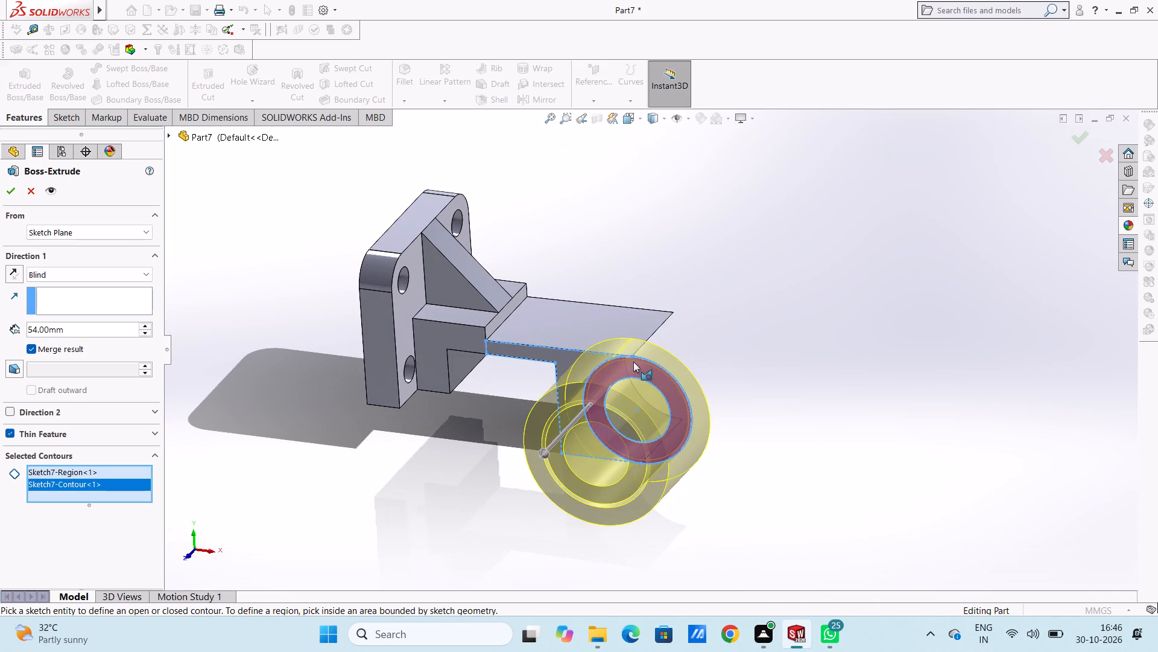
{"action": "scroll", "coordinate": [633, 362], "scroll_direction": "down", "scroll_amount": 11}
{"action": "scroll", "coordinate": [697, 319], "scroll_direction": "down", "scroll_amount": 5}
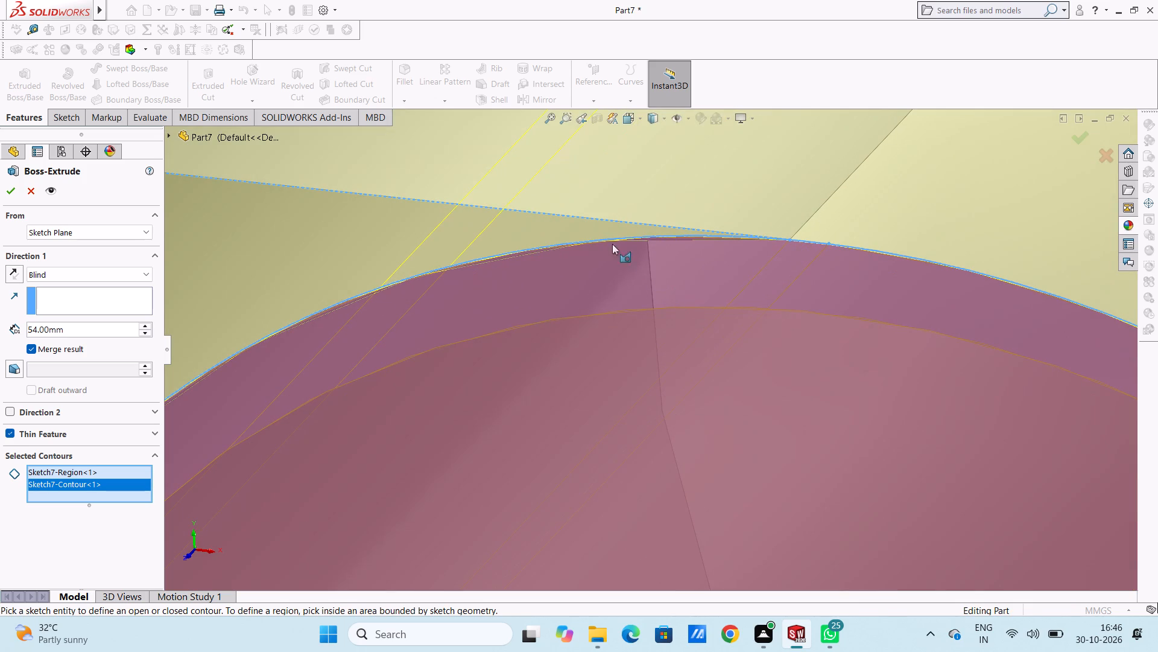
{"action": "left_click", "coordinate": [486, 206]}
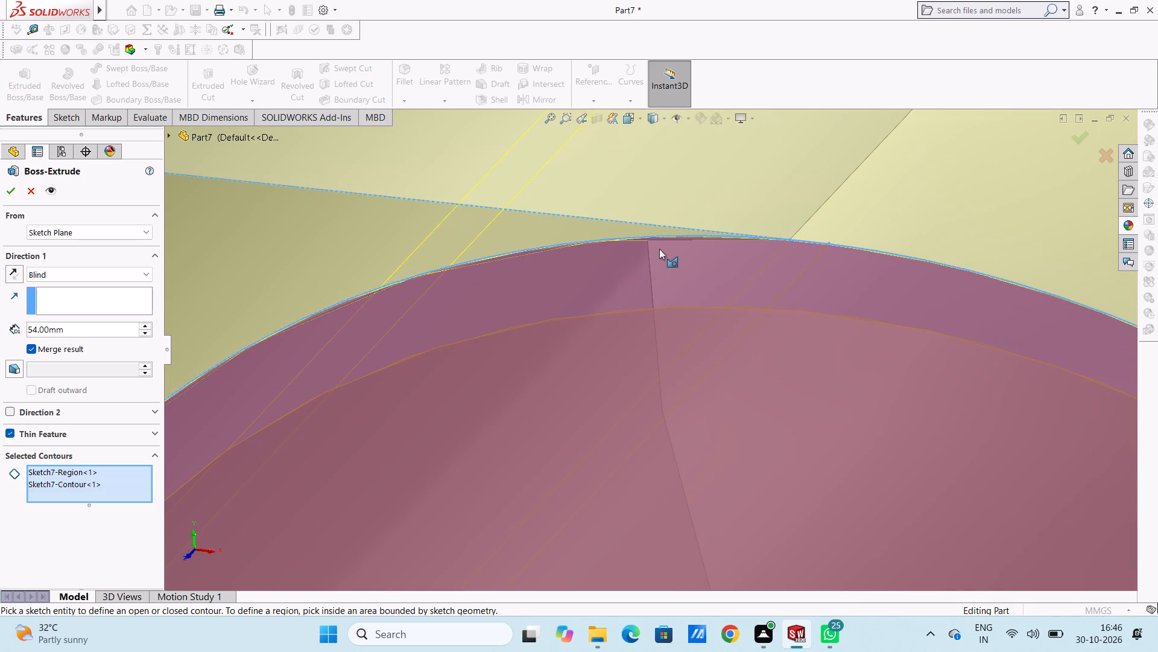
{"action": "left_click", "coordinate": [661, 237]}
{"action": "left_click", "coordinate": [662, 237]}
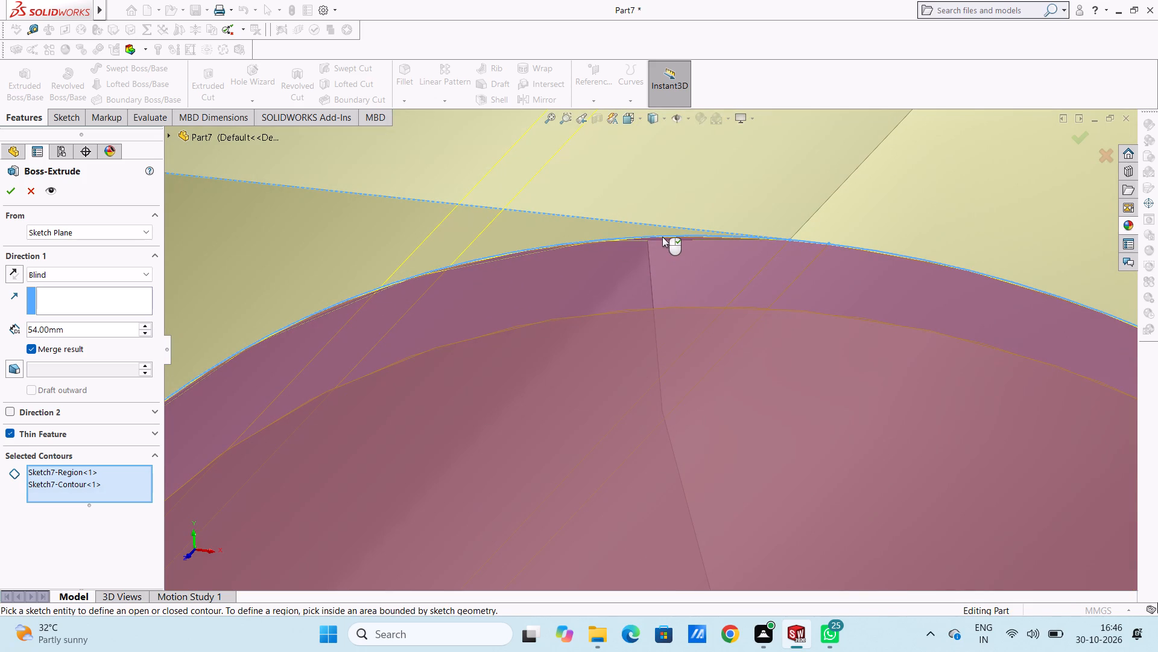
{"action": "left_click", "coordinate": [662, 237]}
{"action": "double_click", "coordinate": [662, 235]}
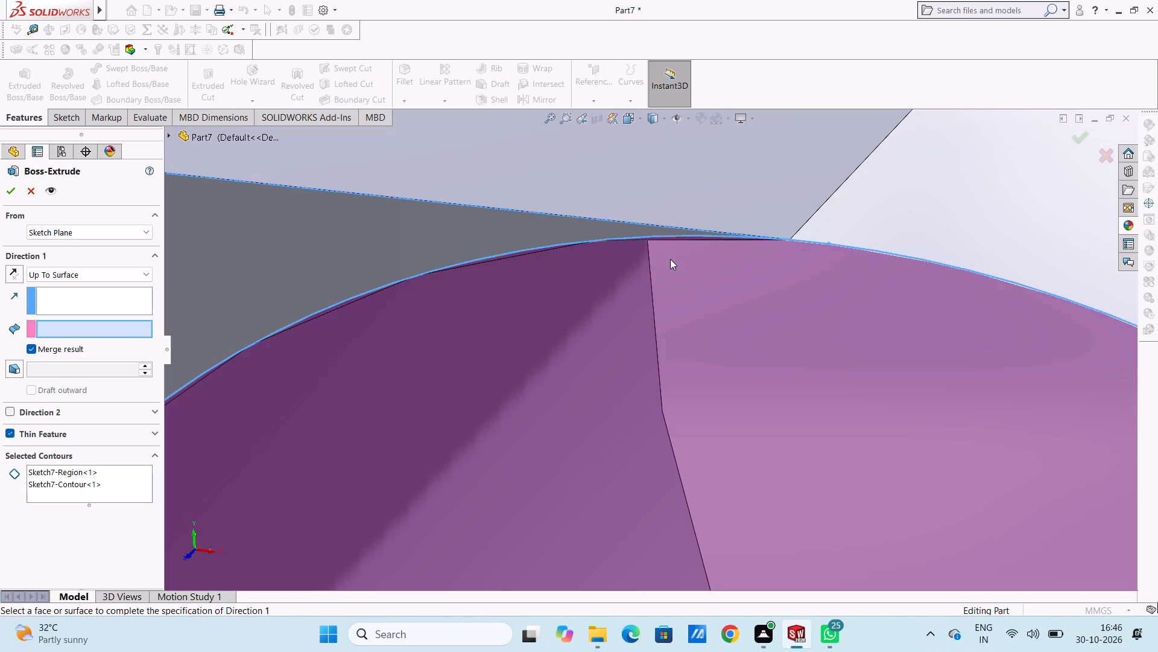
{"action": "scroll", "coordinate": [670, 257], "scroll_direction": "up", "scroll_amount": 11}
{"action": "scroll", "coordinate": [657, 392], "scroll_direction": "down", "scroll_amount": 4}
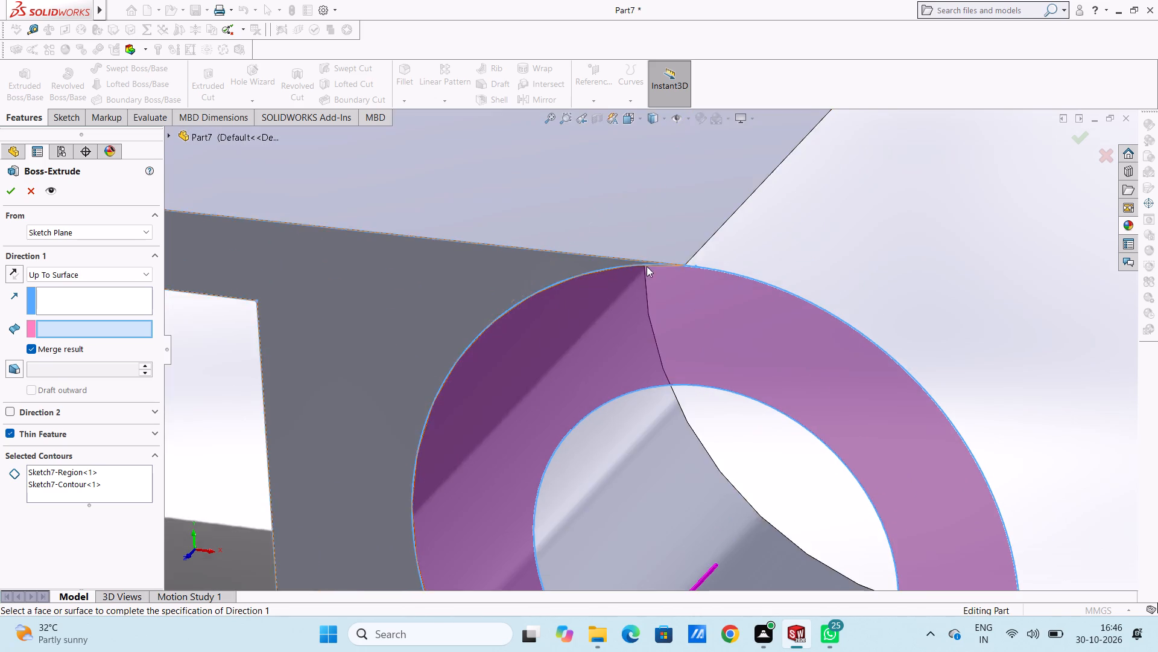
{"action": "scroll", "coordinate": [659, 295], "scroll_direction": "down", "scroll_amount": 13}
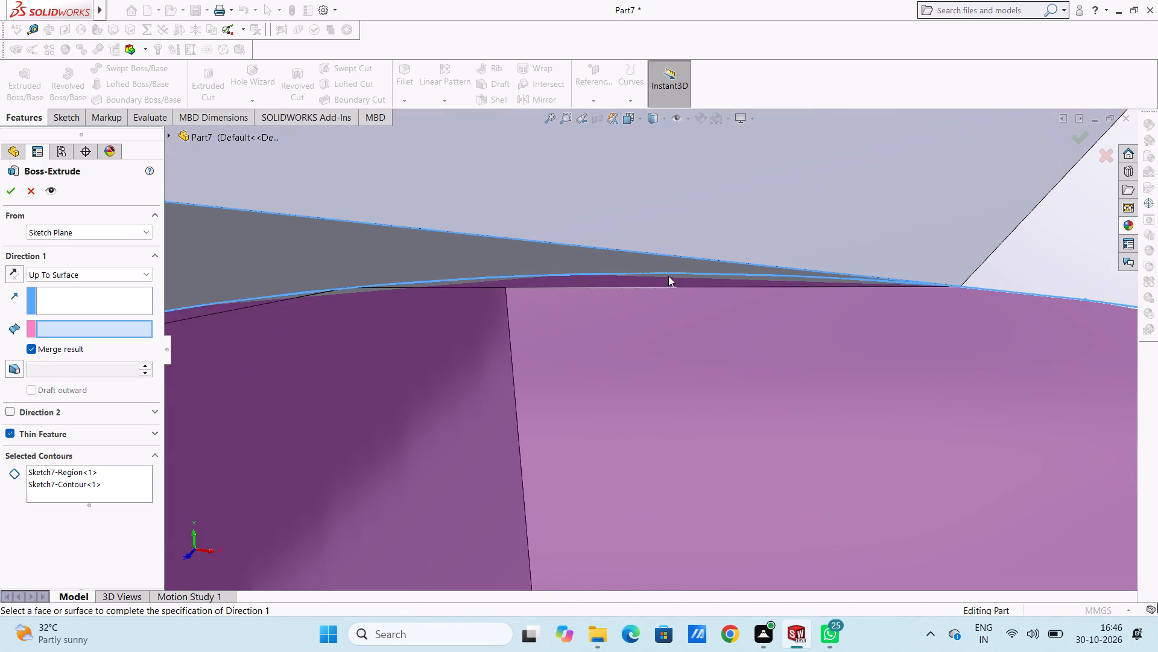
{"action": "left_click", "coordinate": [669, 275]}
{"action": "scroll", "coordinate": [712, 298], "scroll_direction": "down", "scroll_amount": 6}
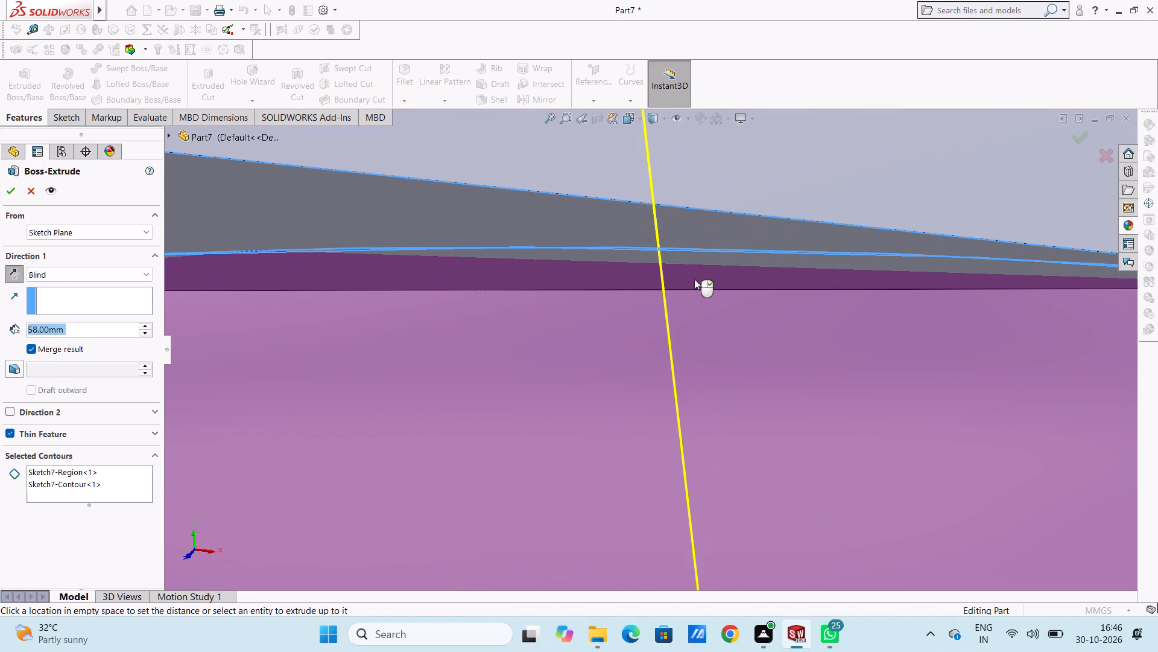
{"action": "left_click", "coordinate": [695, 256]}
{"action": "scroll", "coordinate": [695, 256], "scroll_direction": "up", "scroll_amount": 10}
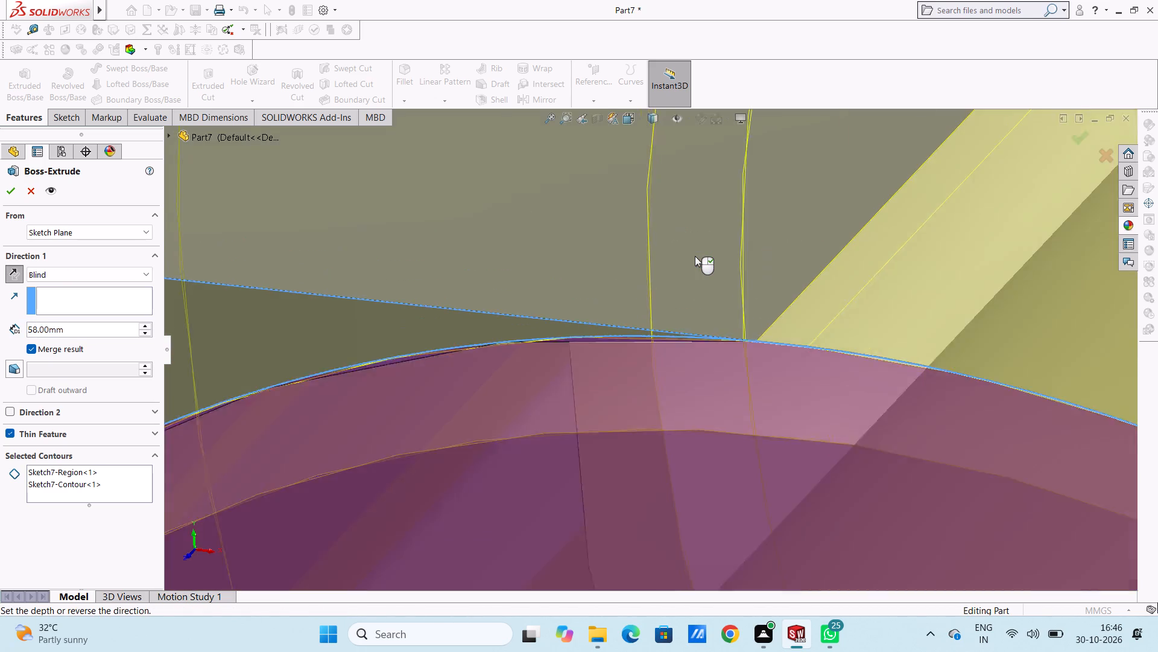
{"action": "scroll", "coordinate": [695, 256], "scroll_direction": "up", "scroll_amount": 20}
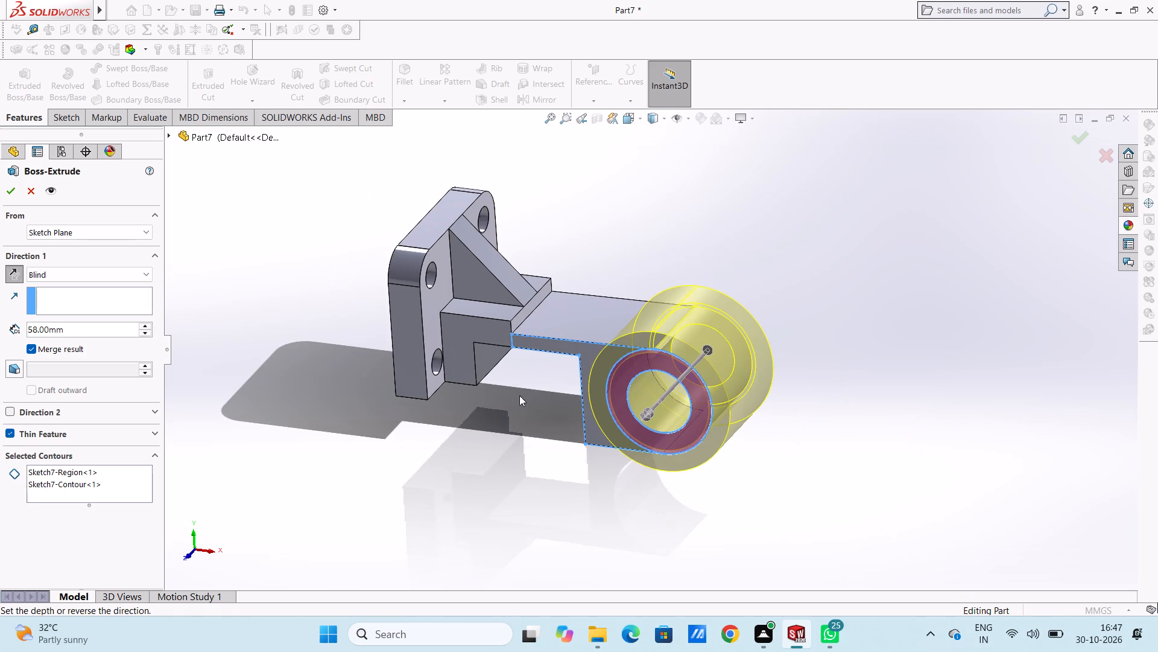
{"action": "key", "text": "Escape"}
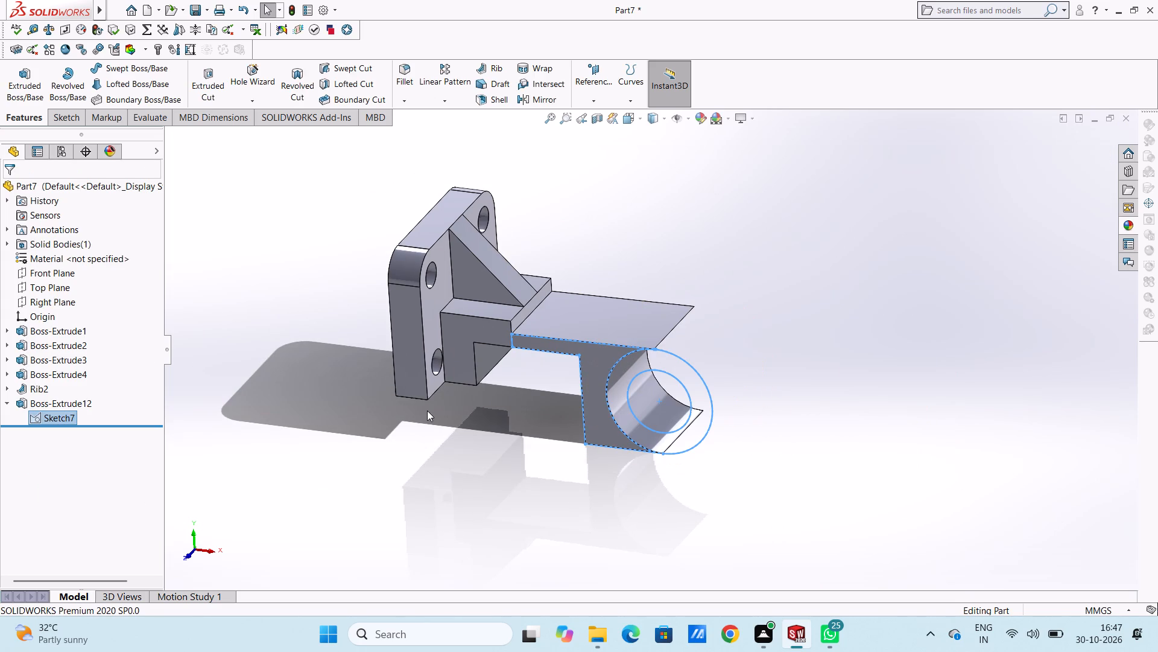
Undo the 54 mm arm extrusion, returning to editing its sketch.
{"action": "key", "text": "ctrl+z"}
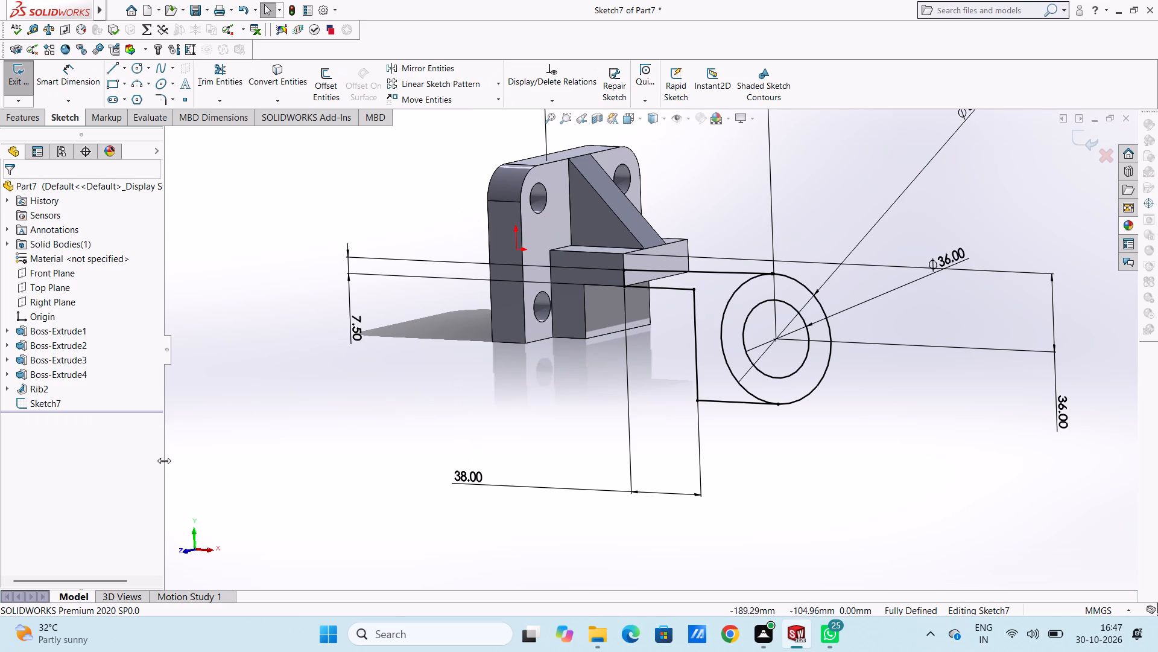
Delete the arm's upper line running from the block to the top of the 60 mm circle.
{"action": "scroll", "coordinate": [686, 347], "scroll_direction": "down", "scroll_amount": 4}
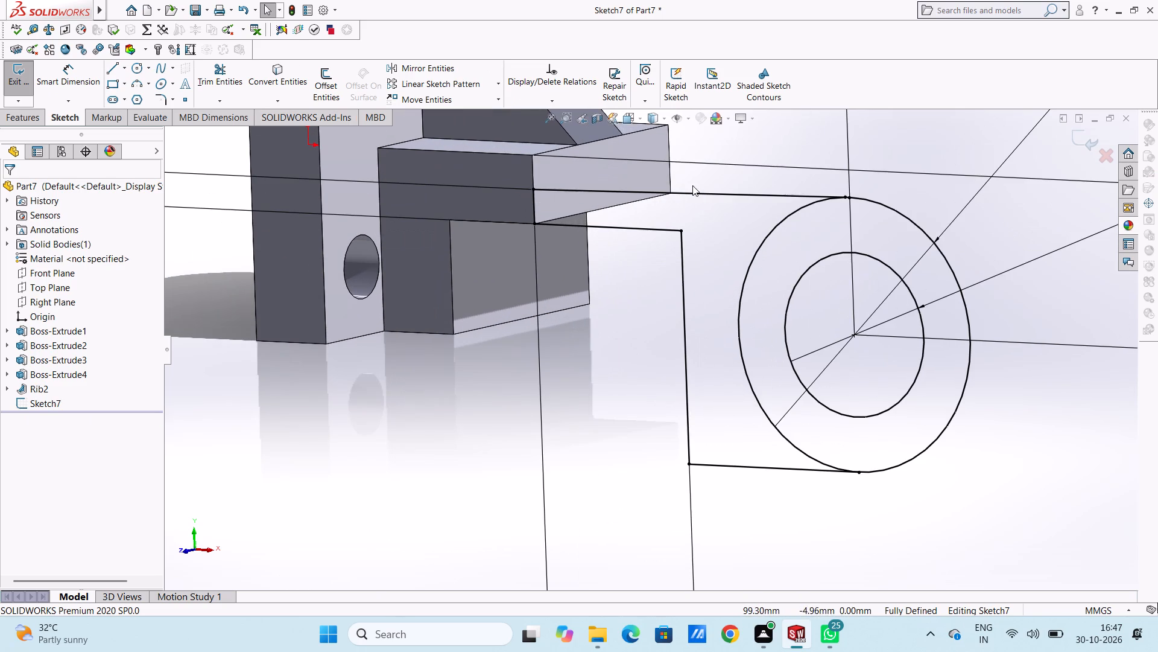
{"action": "left_click", "coordinate": [696, 194]}
{"action": "right_click", "coordinate": [427, 379]}
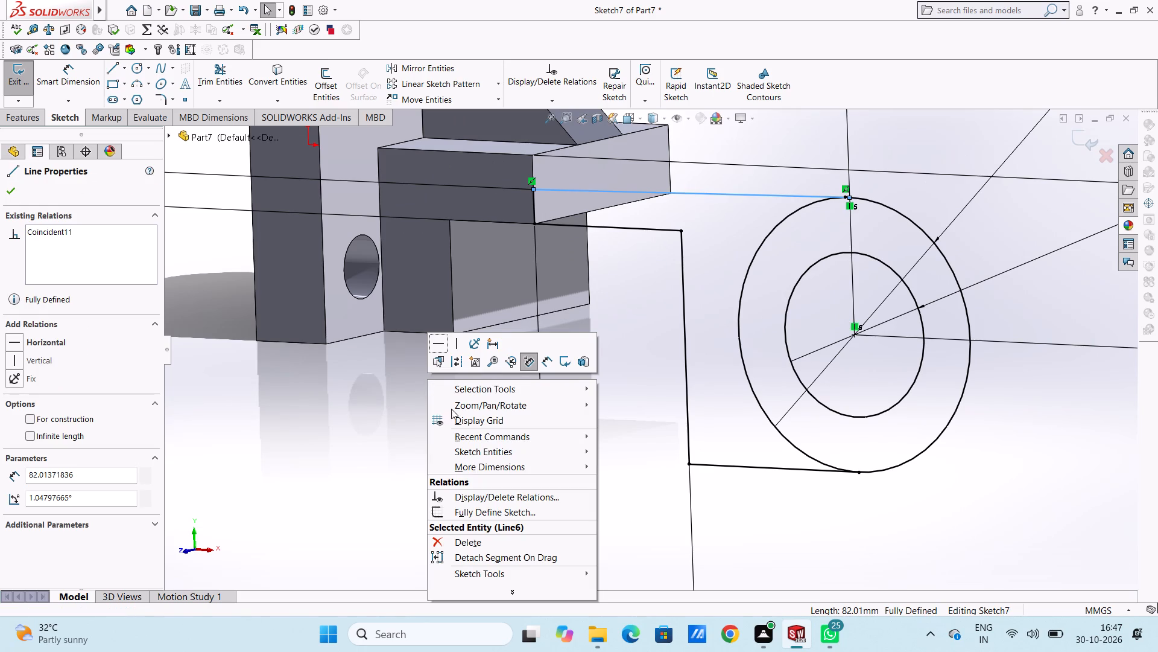
{"action": "left_click", "coordinate": [470, 542]}
{"action": "left_click", "coordinate": [456, 488]}
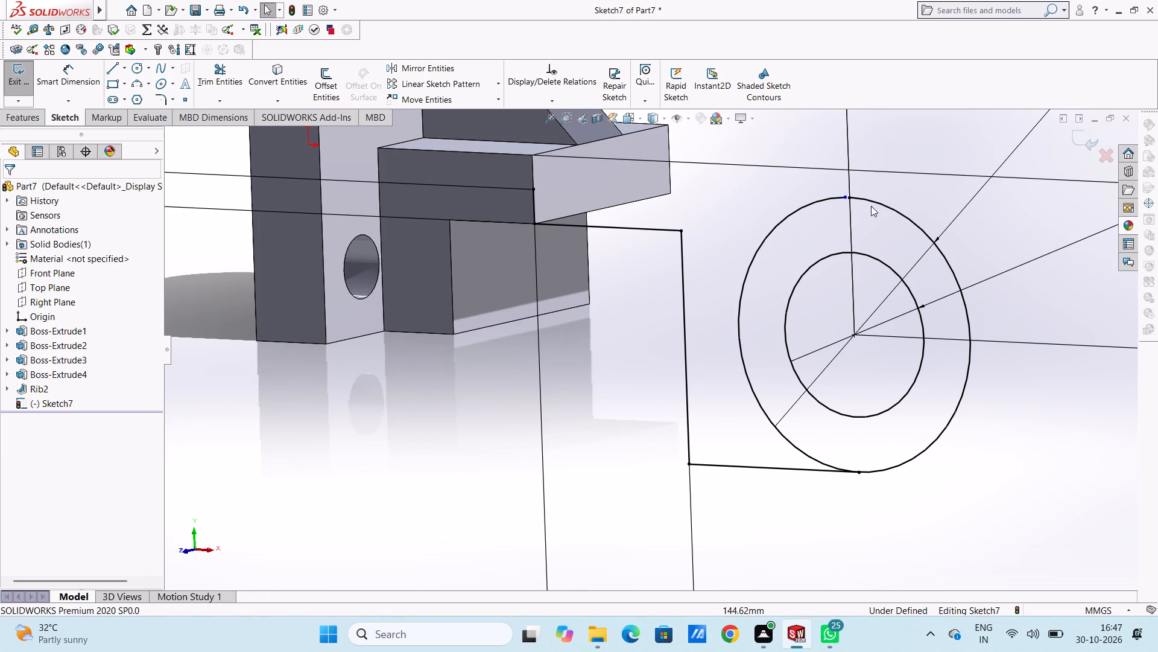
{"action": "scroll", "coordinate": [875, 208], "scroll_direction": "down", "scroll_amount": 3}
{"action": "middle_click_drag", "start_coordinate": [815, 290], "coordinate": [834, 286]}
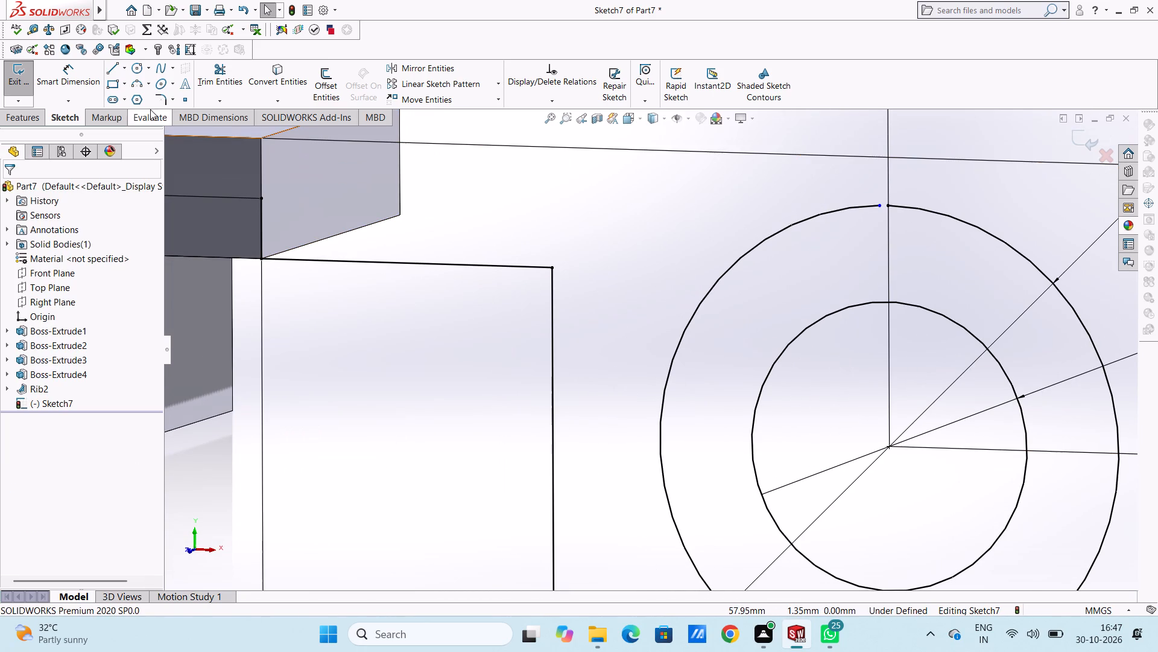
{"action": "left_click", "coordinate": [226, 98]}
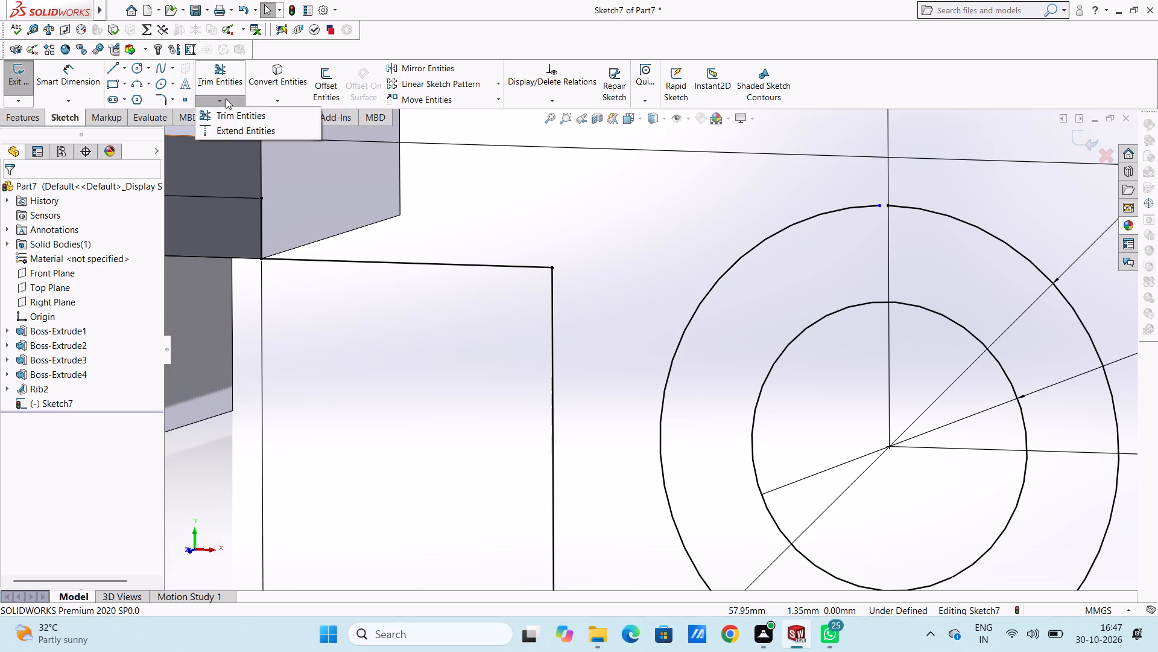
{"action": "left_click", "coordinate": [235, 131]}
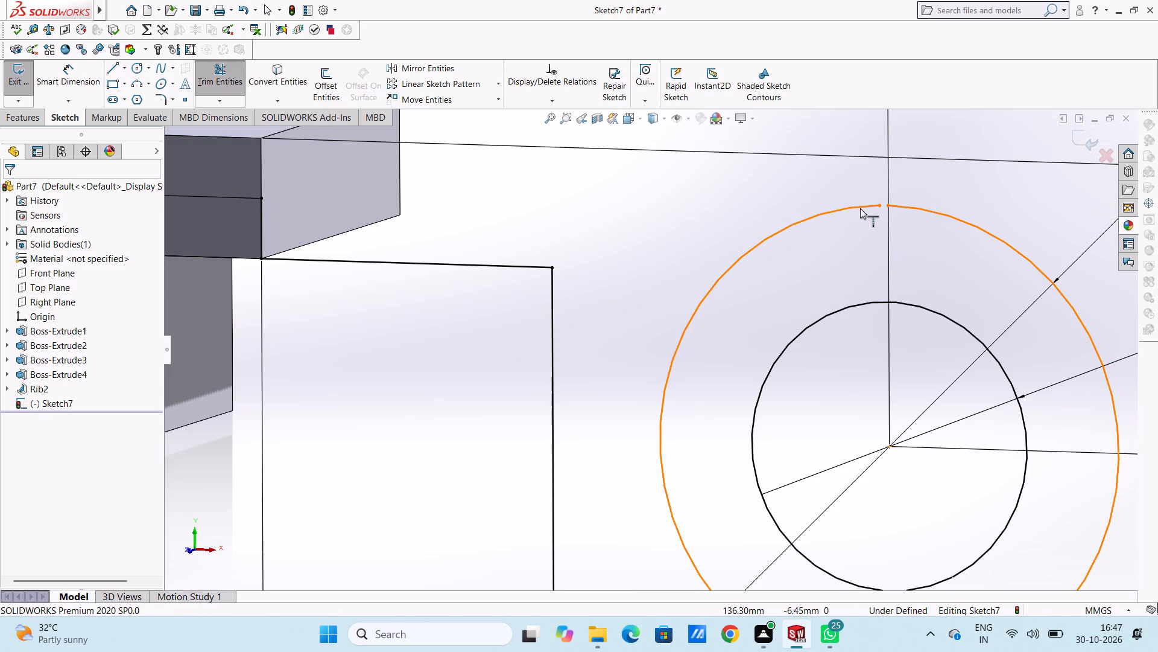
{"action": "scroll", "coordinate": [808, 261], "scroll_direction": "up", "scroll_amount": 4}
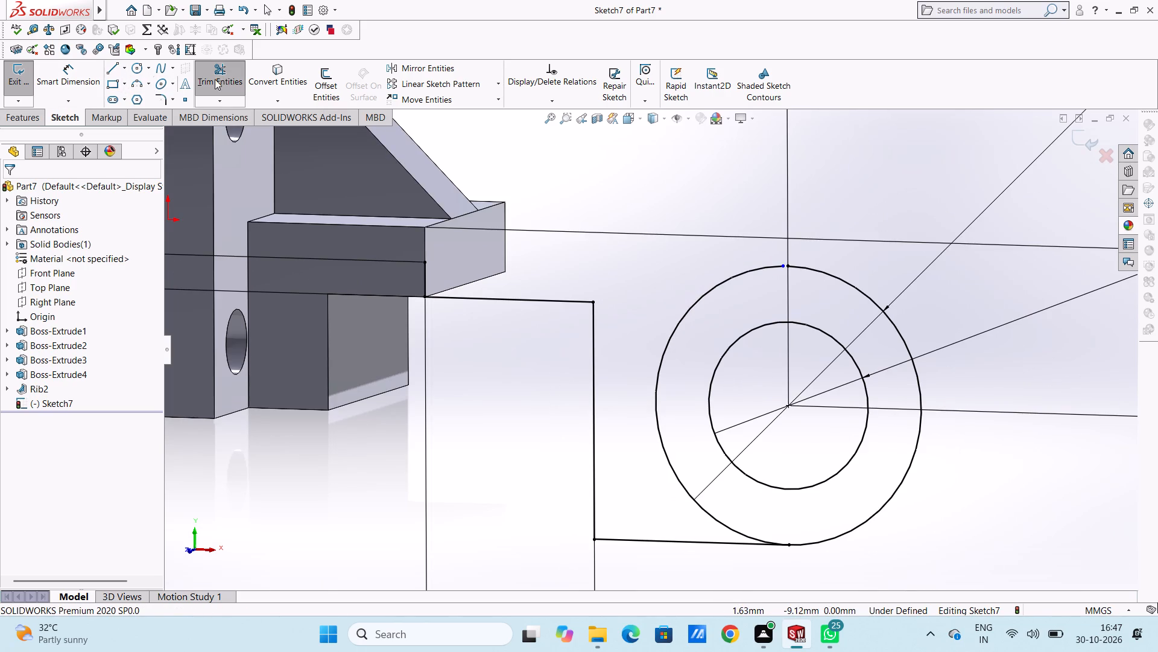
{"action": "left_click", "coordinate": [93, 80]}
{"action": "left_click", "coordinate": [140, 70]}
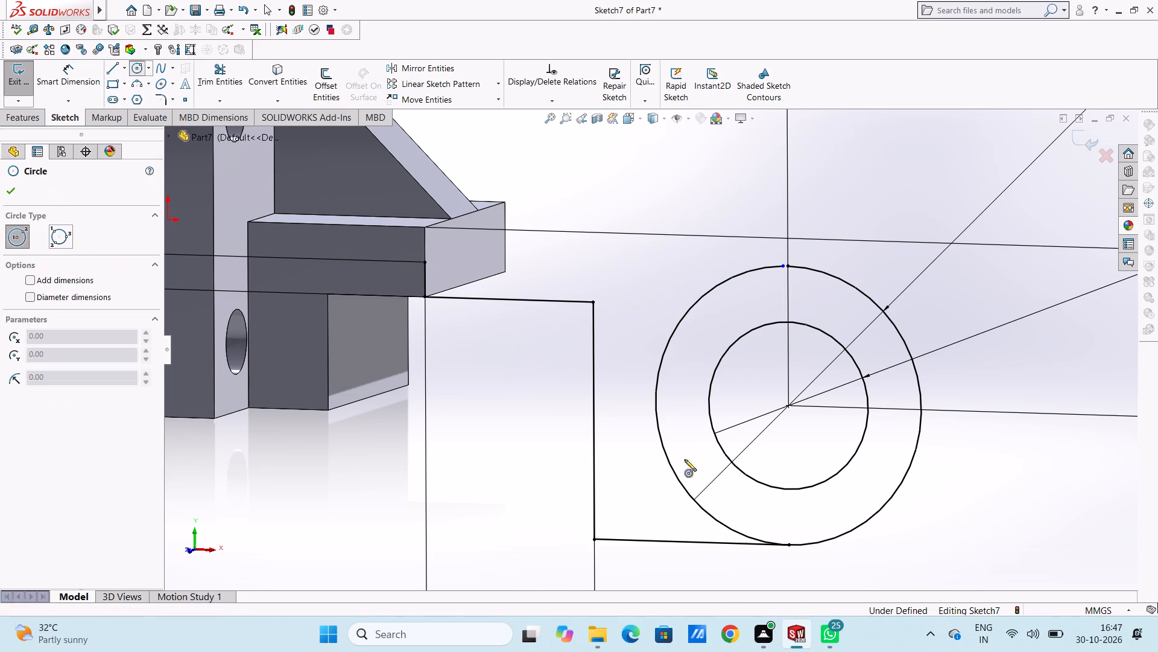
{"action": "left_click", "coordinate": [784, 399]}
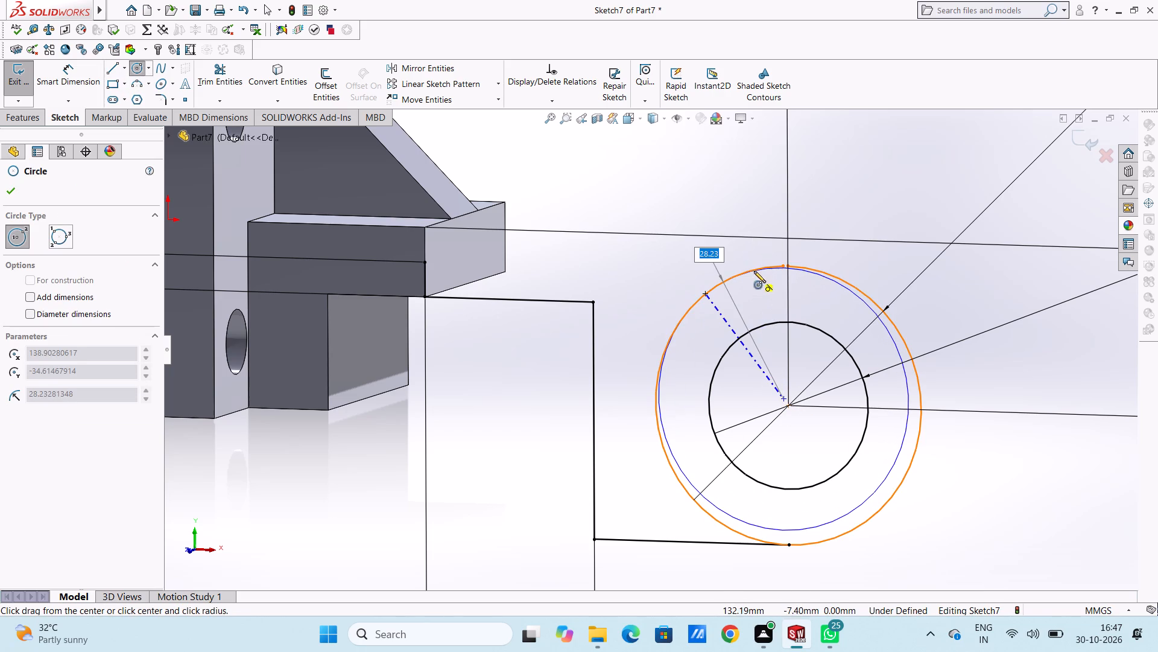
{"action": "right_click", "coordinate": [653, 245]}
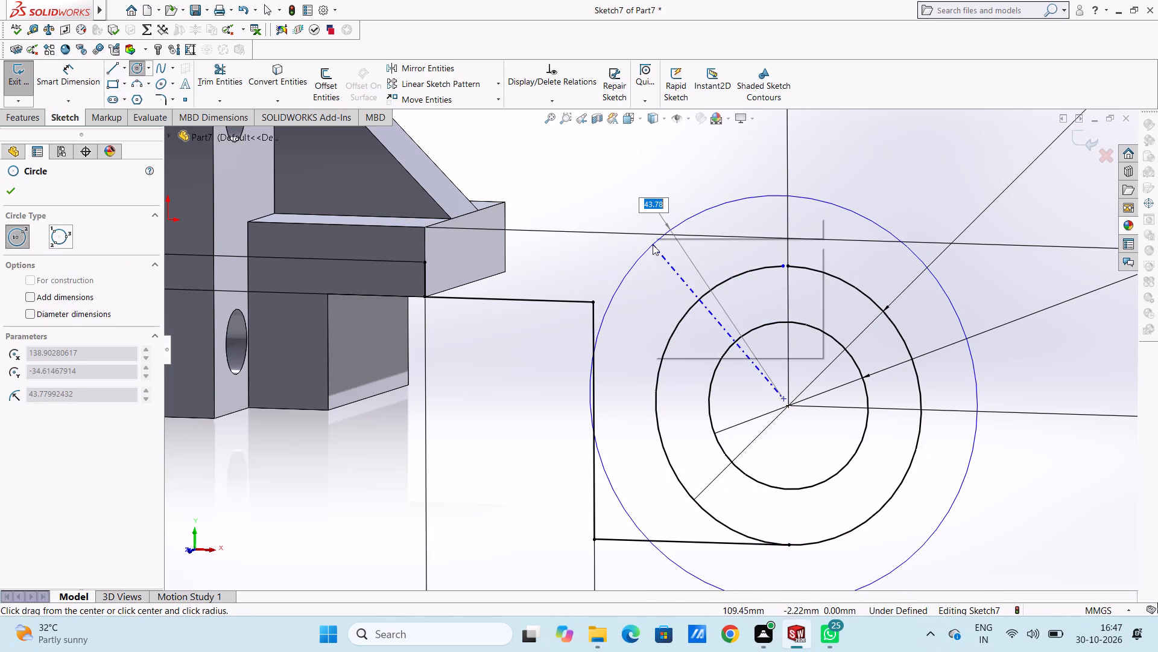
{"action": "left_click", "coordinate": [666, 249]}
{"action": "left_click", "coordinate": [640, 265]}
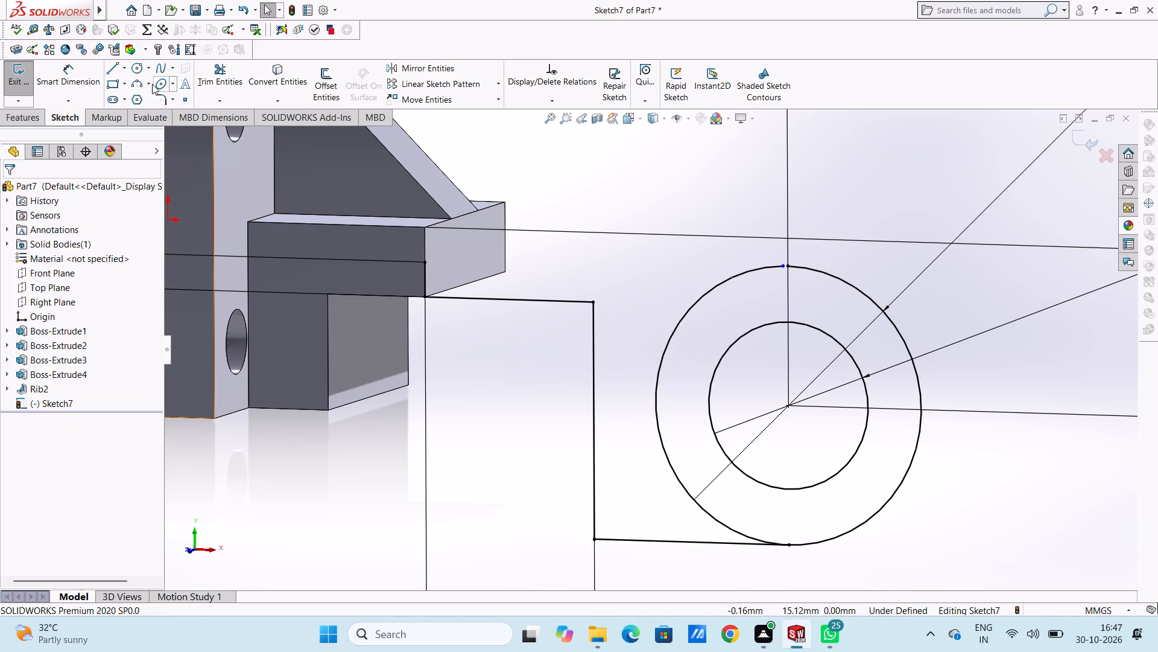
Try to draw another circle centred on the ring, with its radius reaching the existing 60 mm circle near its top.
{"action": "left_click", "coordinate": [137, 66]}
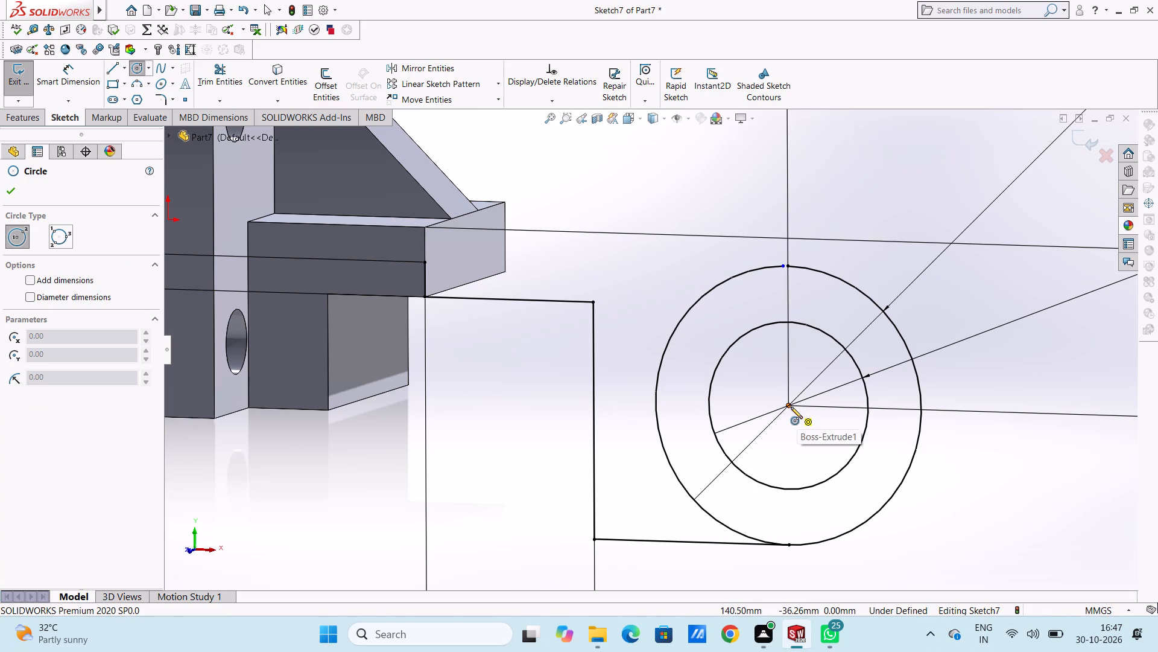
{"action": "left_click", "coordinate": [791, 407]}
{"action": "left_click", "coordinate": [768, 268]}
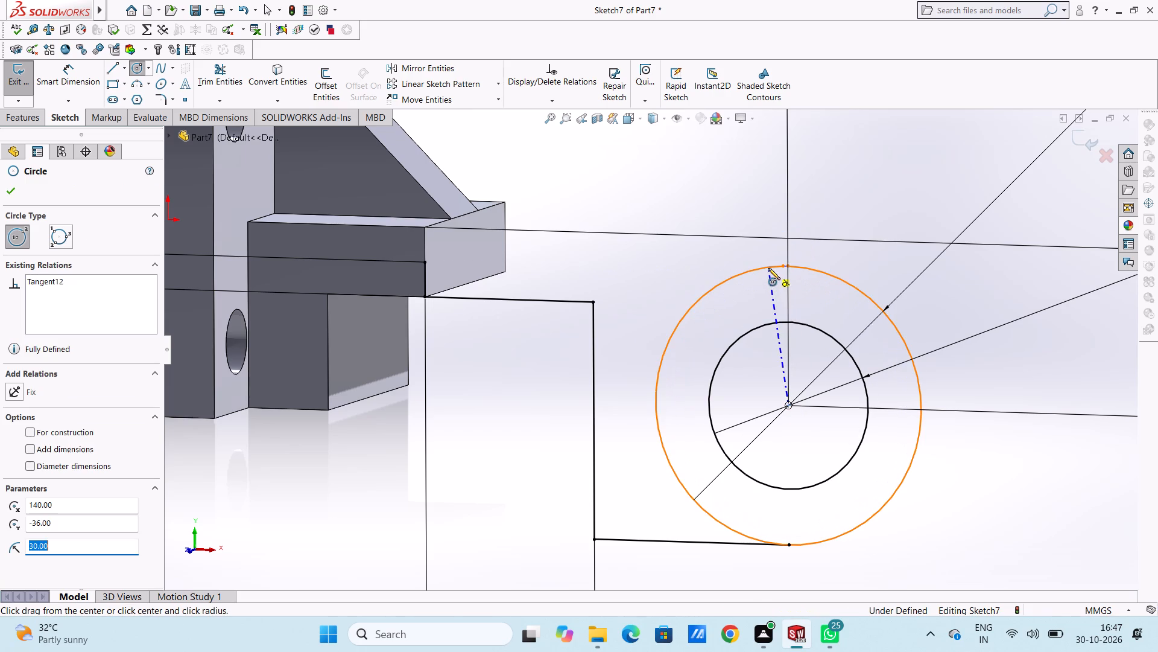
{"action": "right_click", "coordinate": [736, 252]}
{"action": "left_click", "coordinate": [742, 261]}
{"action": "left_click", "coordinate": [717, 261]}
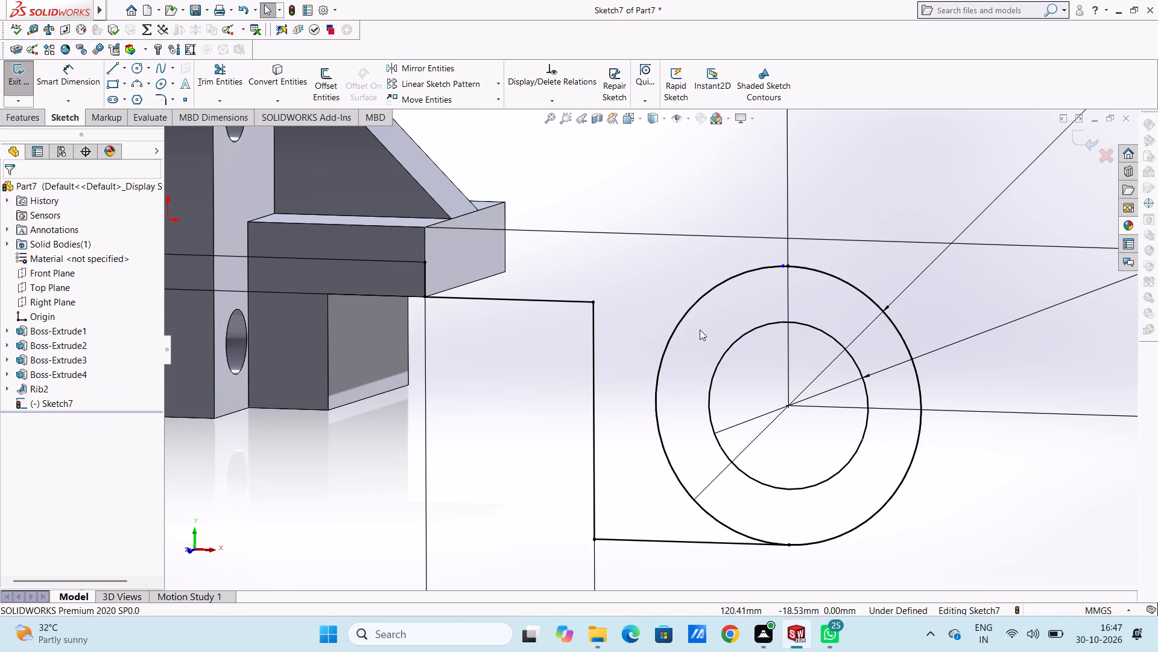
Examine the top of the 60 mm circle and the open arm outline between the circle and the block.
{"action": "scroll", "coordinate": [699, 339], "scroll_direction": "up", "scroll_amount": 2}
{"action": "middle_click_drag", "start_coordinate": [691, 400], "coordinate": [712, 415]}
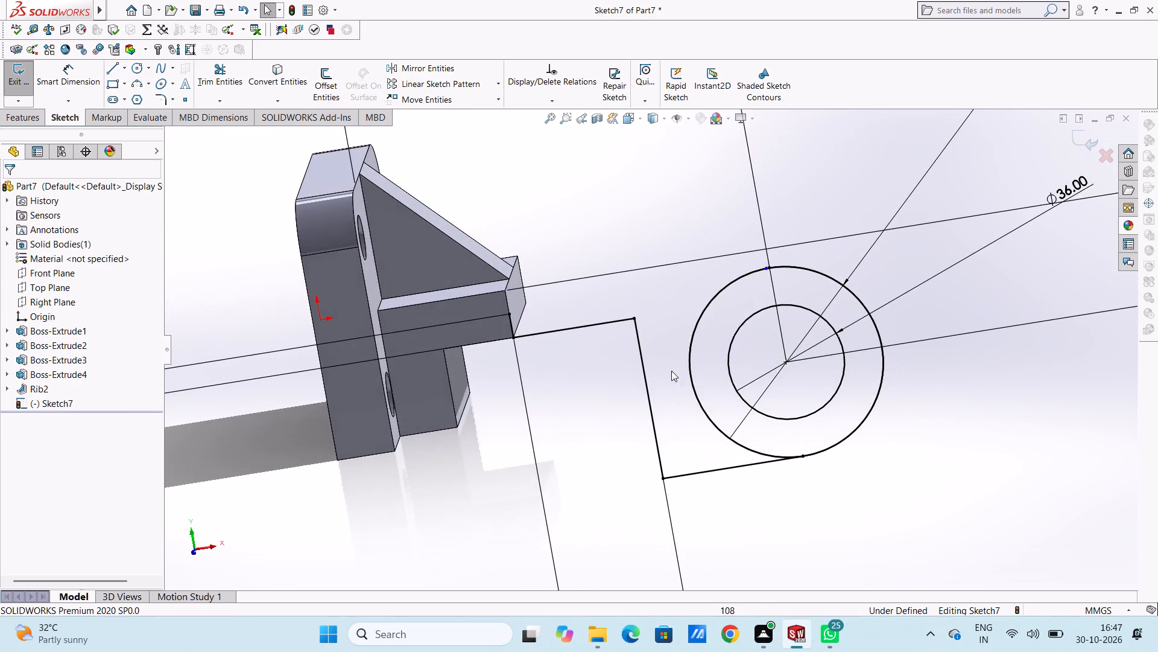
{"action": "scroll", "coordinate": [765, 257], "scroll_direction": "down", "scroll_amount": 4}
{"action": "scroll", "coordinate": [718, 366], "scroll_direction": "up", "scroll_amount": 2}
{"action": "scroll", "coordinate": [715, 372], "scroll_direction": "down", "scroll_amount": 5}
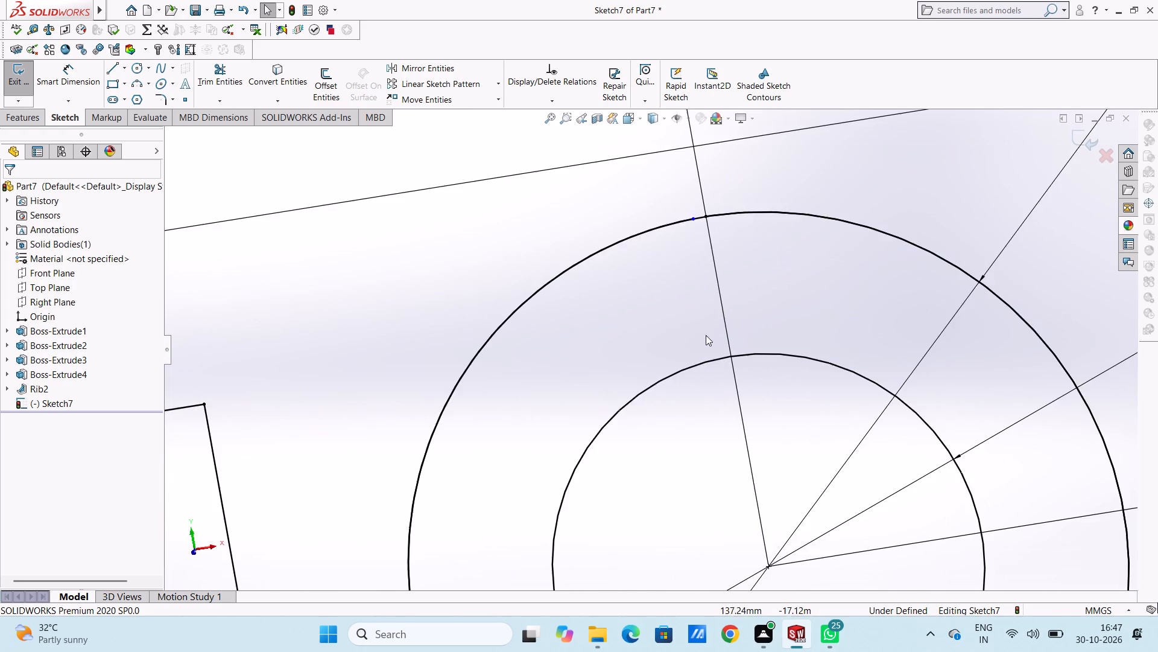
{"action": "scroll", "coordinate": [719, 232], "scroll_direction": "down", "scroll_amount": 6}
{"action": "scroll", "coordinate": [598, 277], "scroll_direction": "up", "scroll_amount": 4}
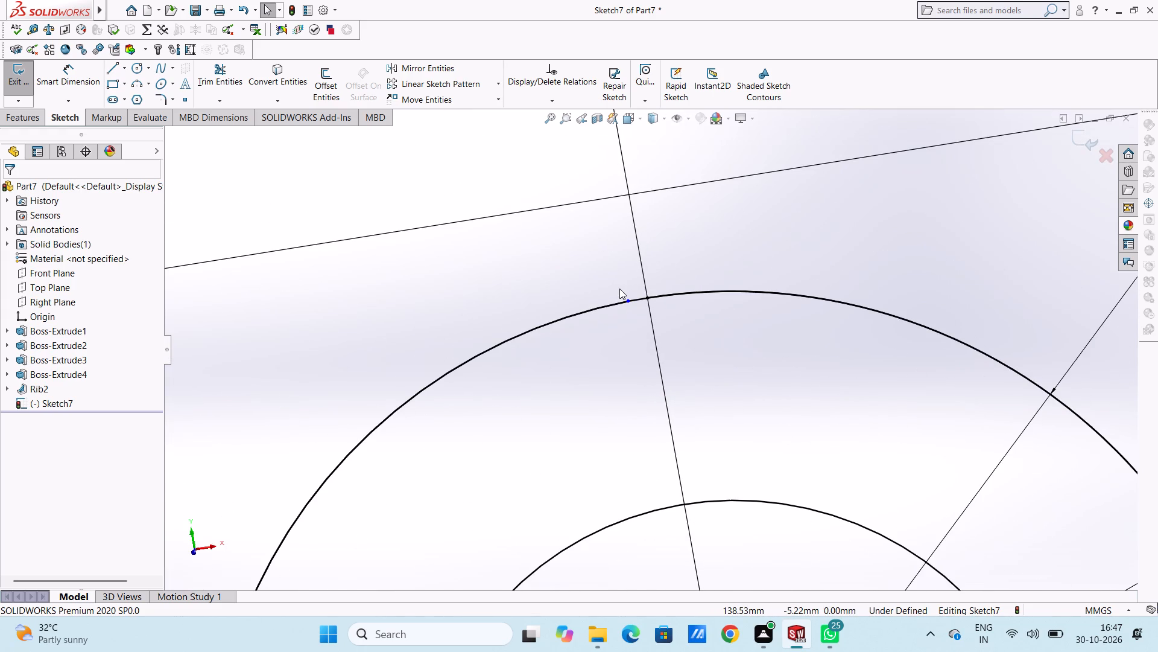
{"action": "scroll", "coordinate": [619, 289], "scroll_direction": "up", "scroll_amount": 4}
{"action": "scroll", "coordinate": [506, 435], "scroll_direction": "down", "scroll_amount": 2}
{"action": "scroll", "coordinate": [506, 435], "scroll_direction": "up", "scroll_amount": 9}
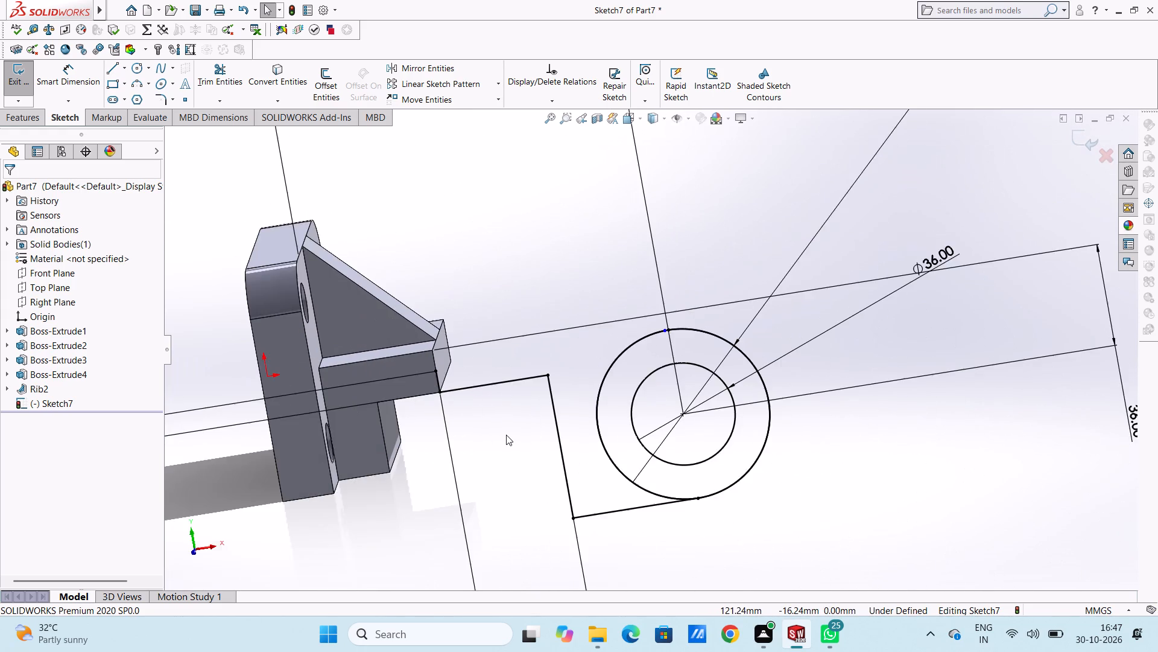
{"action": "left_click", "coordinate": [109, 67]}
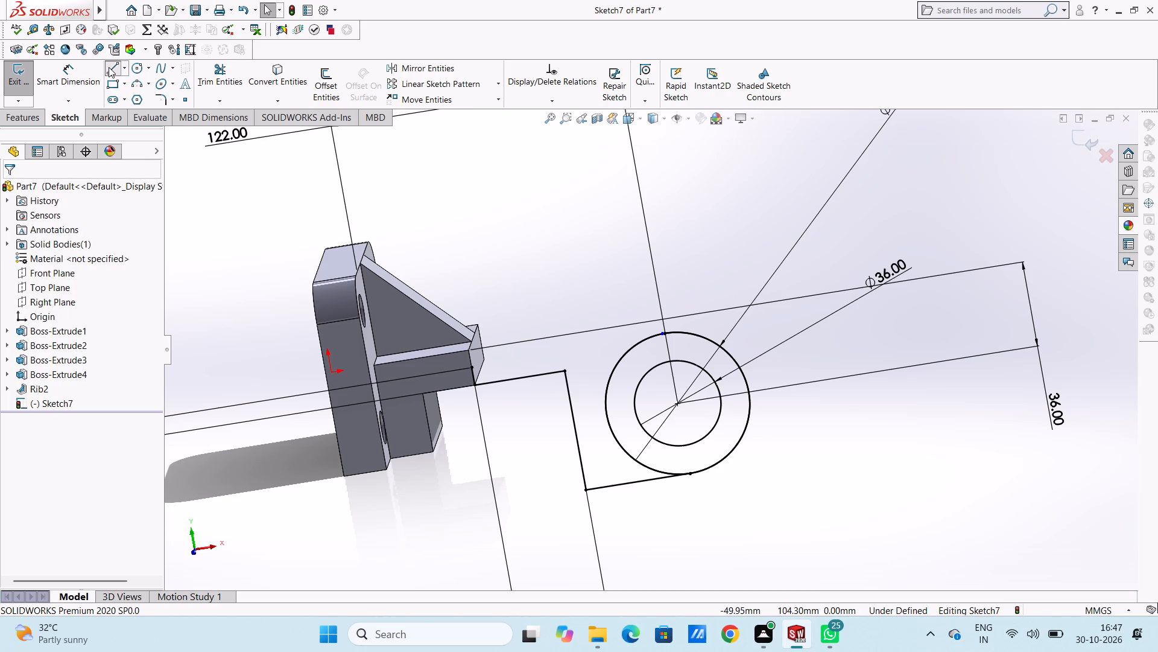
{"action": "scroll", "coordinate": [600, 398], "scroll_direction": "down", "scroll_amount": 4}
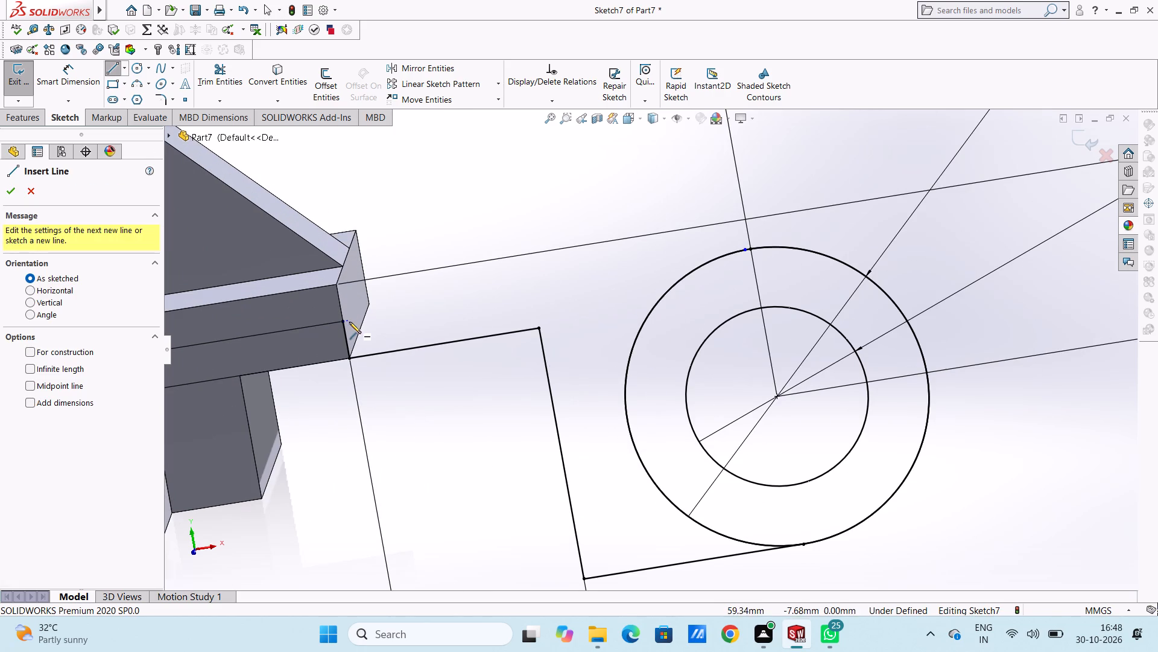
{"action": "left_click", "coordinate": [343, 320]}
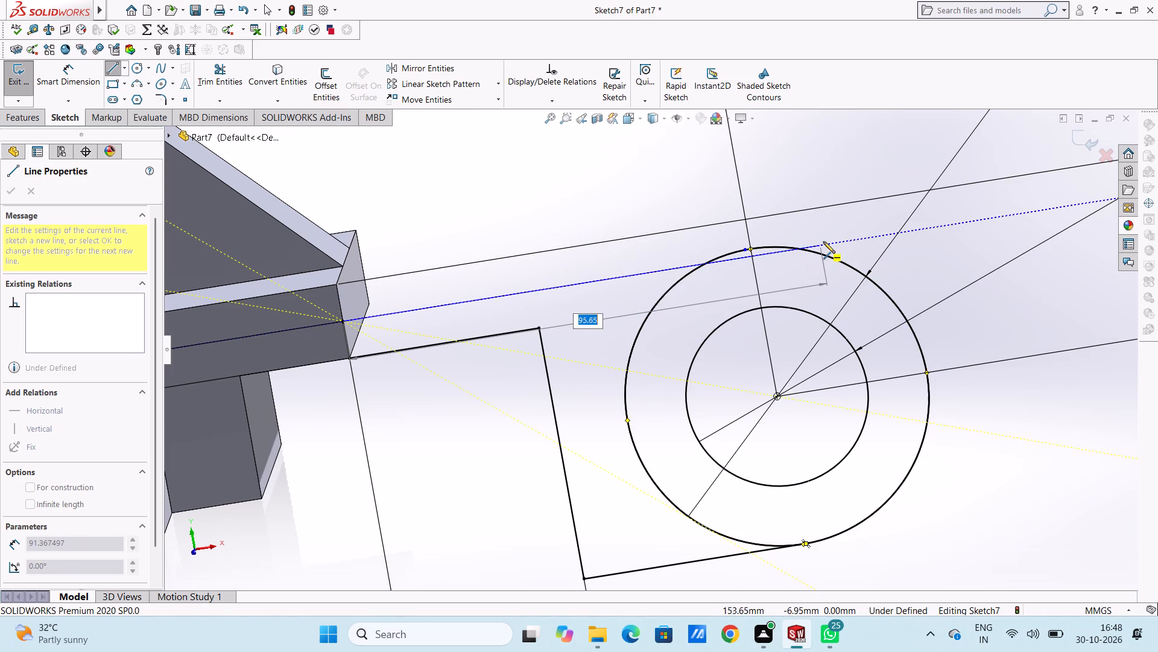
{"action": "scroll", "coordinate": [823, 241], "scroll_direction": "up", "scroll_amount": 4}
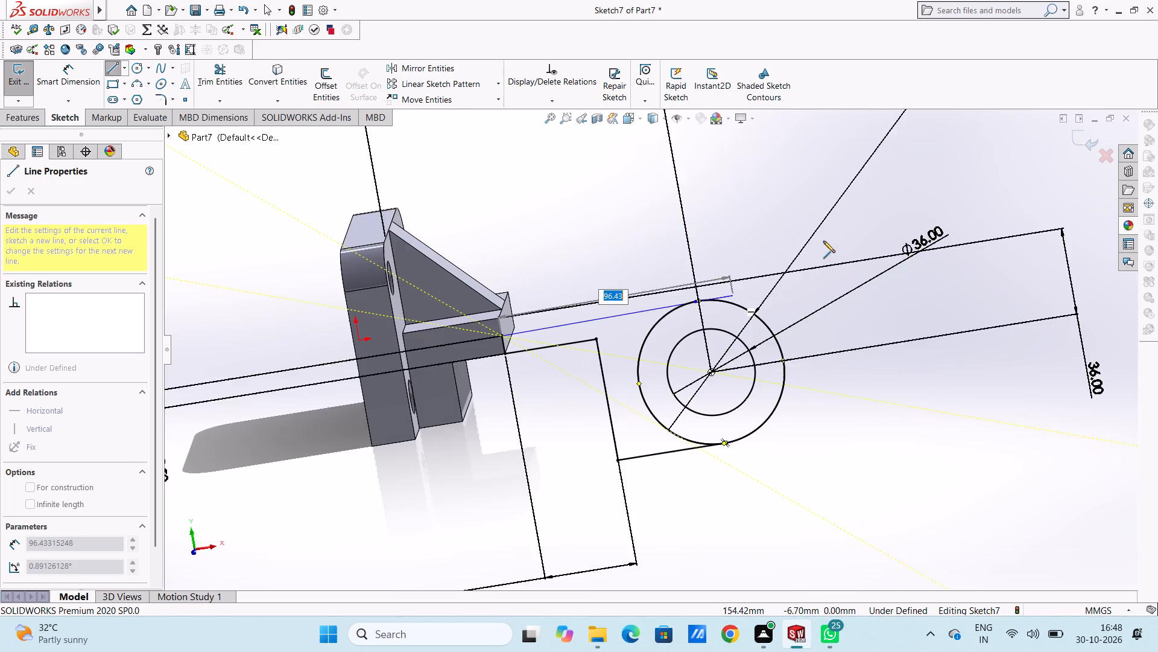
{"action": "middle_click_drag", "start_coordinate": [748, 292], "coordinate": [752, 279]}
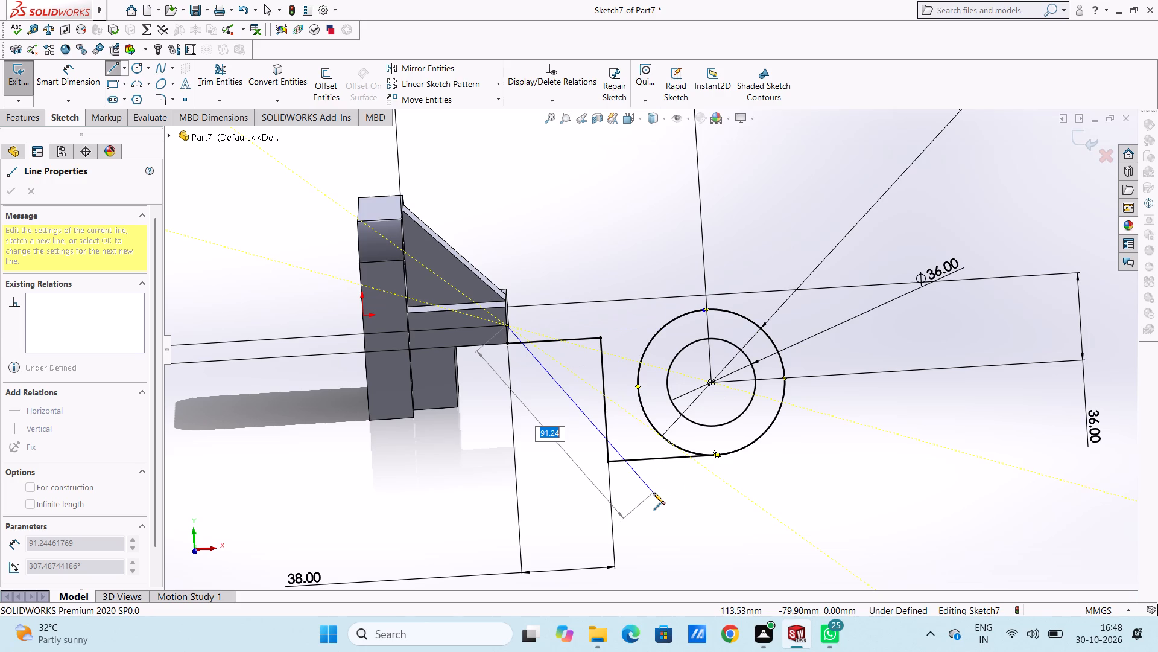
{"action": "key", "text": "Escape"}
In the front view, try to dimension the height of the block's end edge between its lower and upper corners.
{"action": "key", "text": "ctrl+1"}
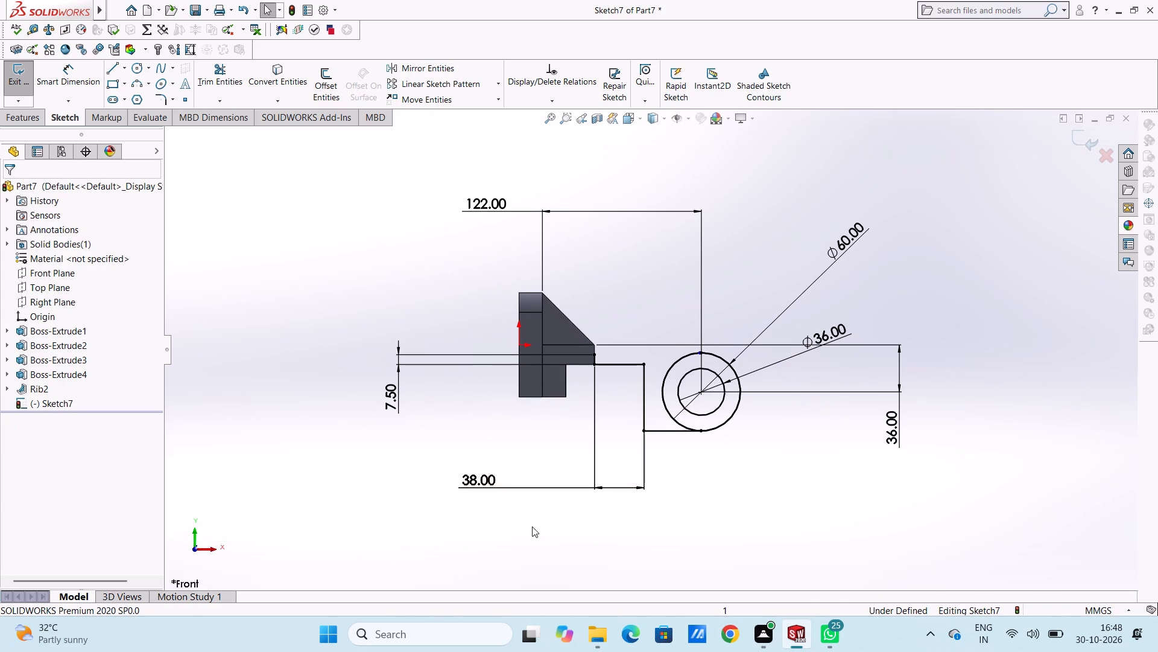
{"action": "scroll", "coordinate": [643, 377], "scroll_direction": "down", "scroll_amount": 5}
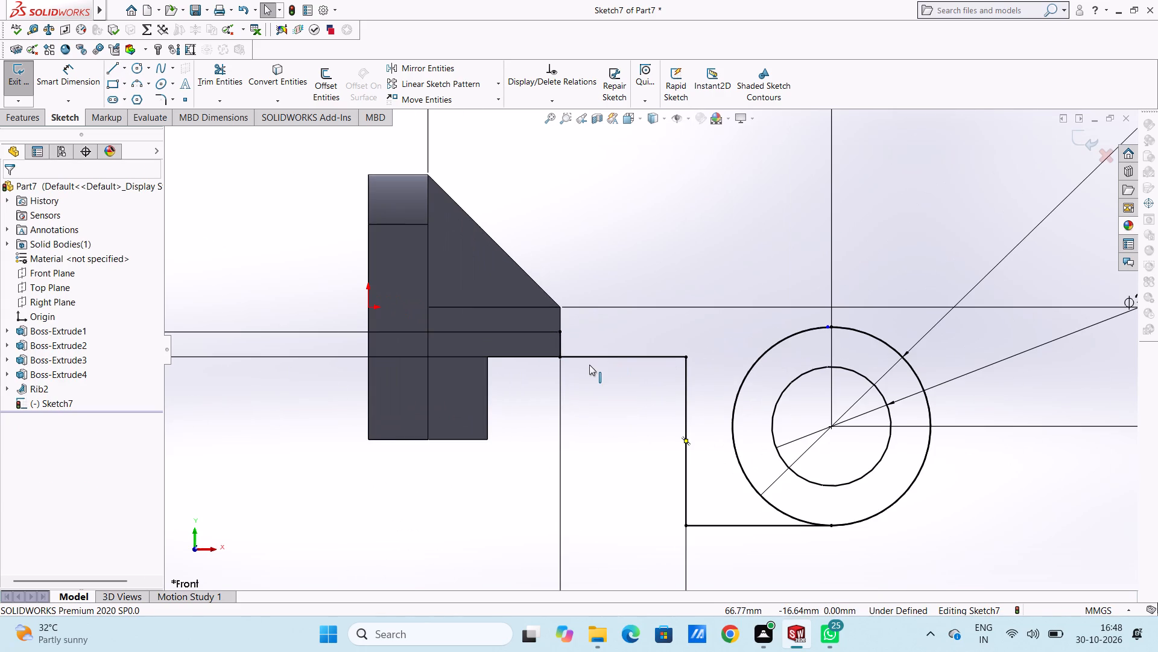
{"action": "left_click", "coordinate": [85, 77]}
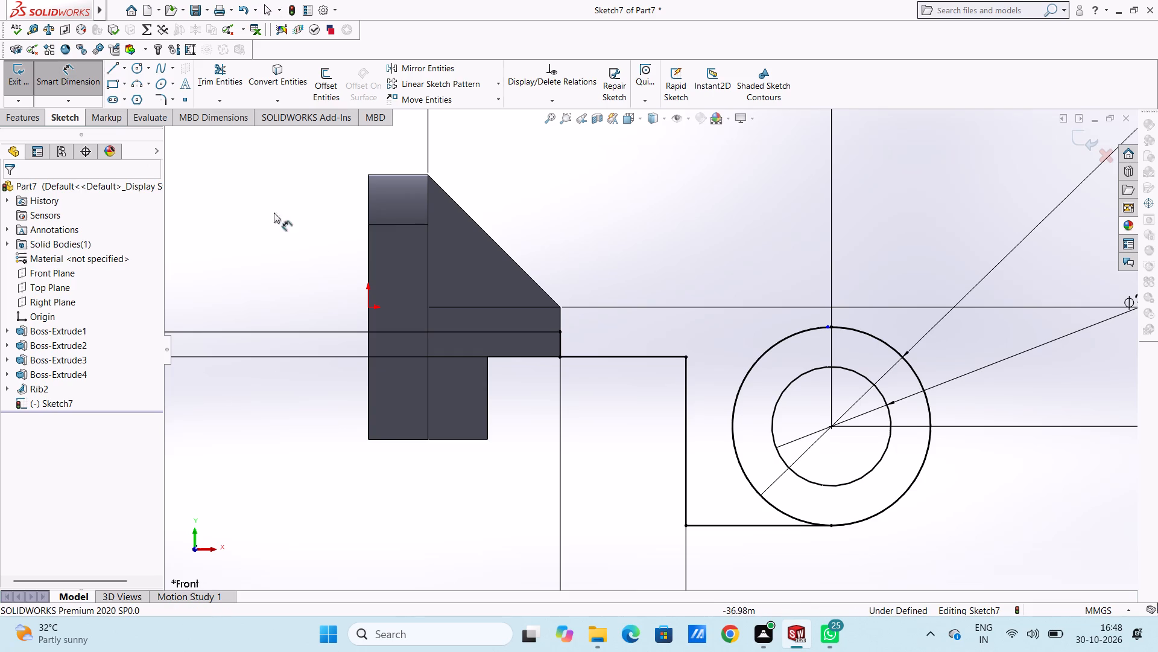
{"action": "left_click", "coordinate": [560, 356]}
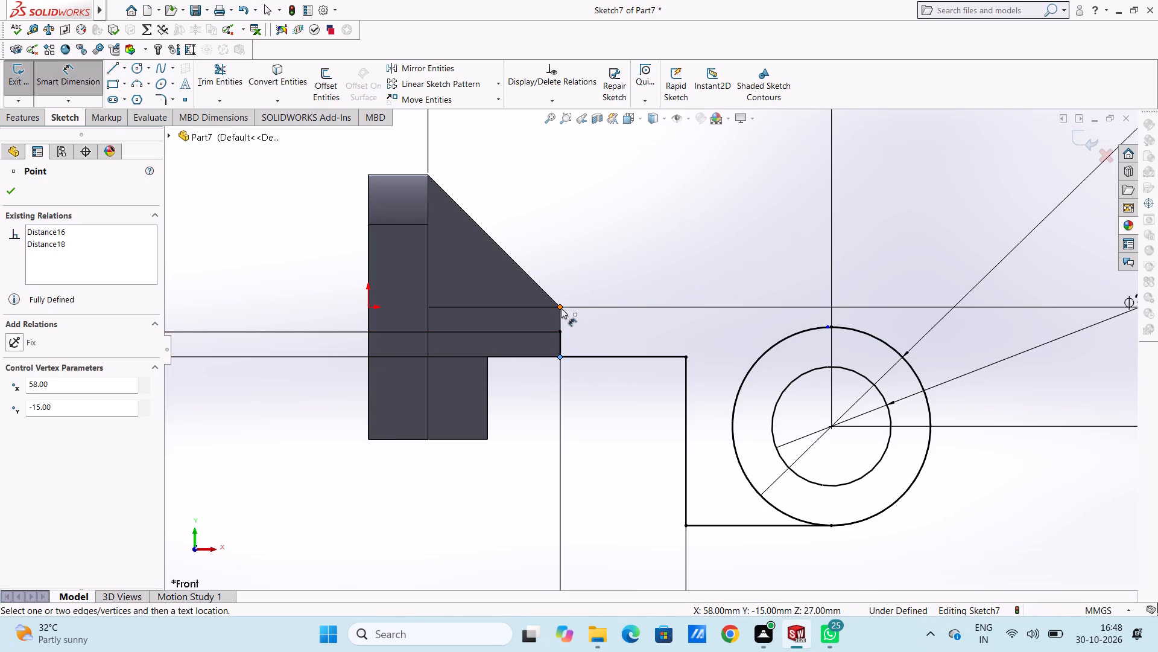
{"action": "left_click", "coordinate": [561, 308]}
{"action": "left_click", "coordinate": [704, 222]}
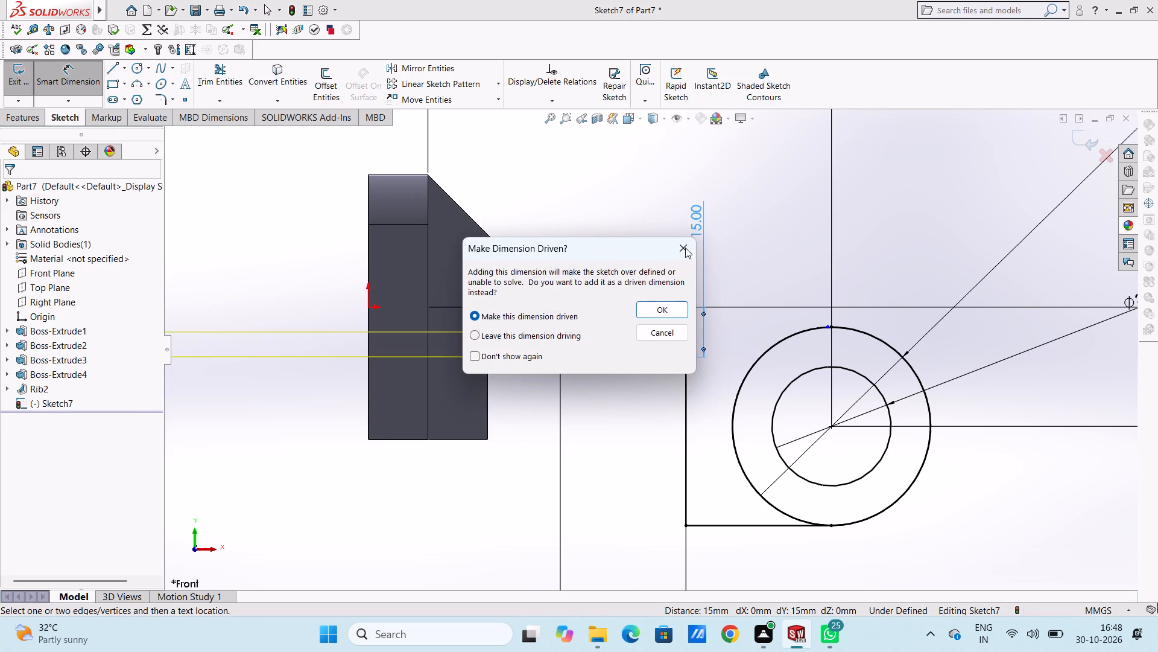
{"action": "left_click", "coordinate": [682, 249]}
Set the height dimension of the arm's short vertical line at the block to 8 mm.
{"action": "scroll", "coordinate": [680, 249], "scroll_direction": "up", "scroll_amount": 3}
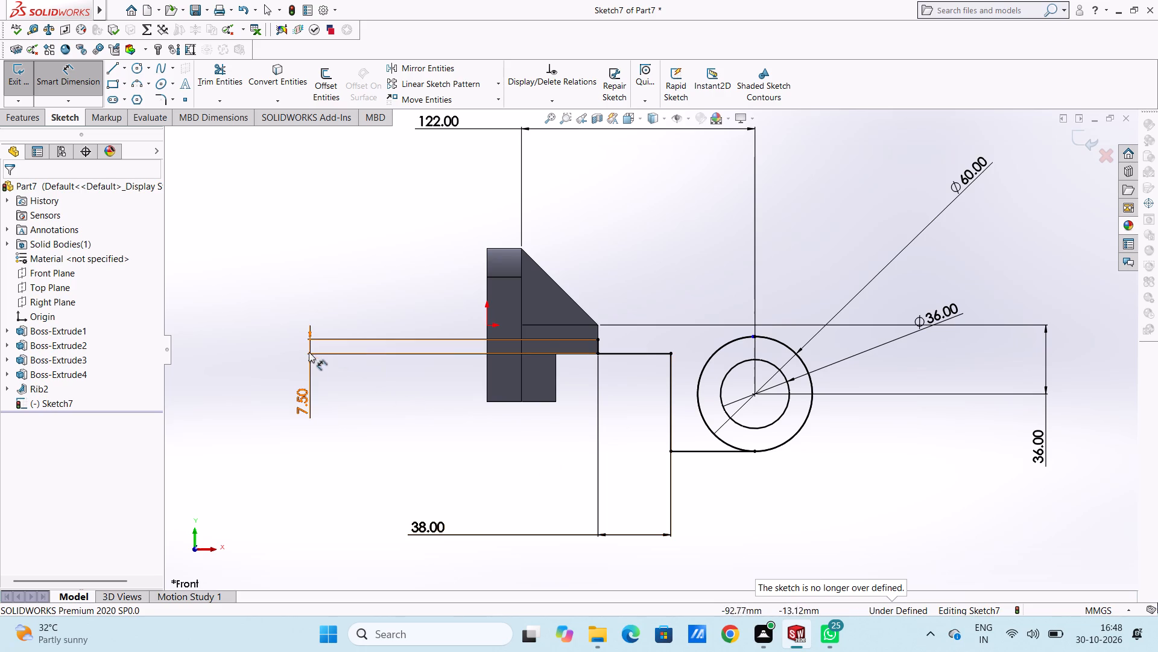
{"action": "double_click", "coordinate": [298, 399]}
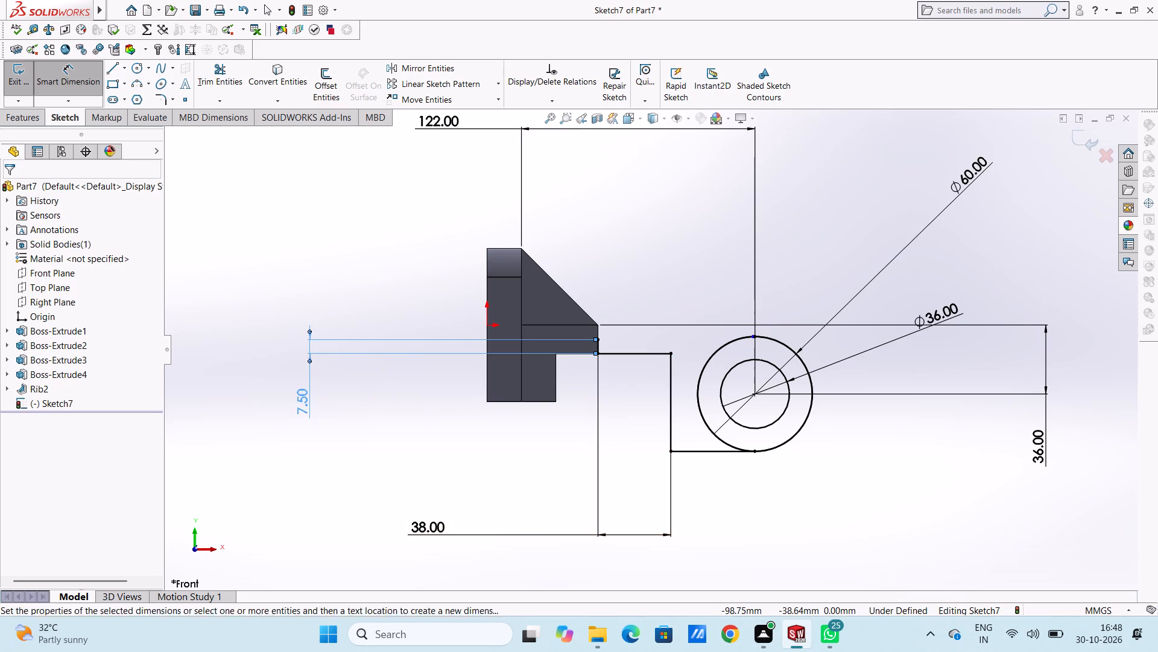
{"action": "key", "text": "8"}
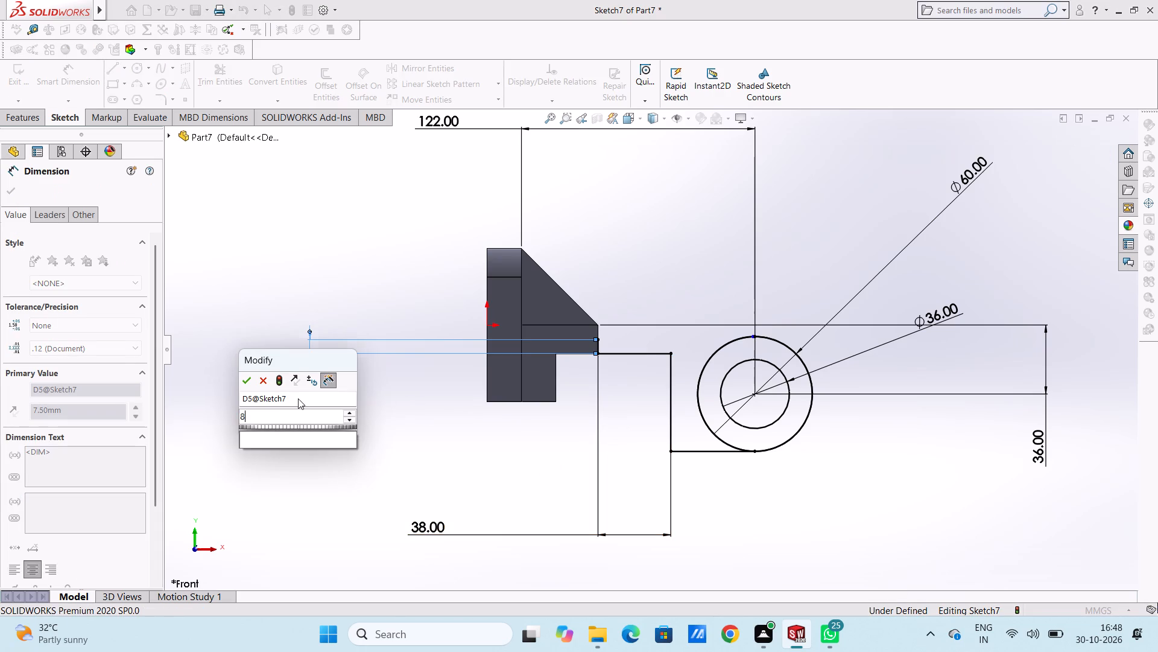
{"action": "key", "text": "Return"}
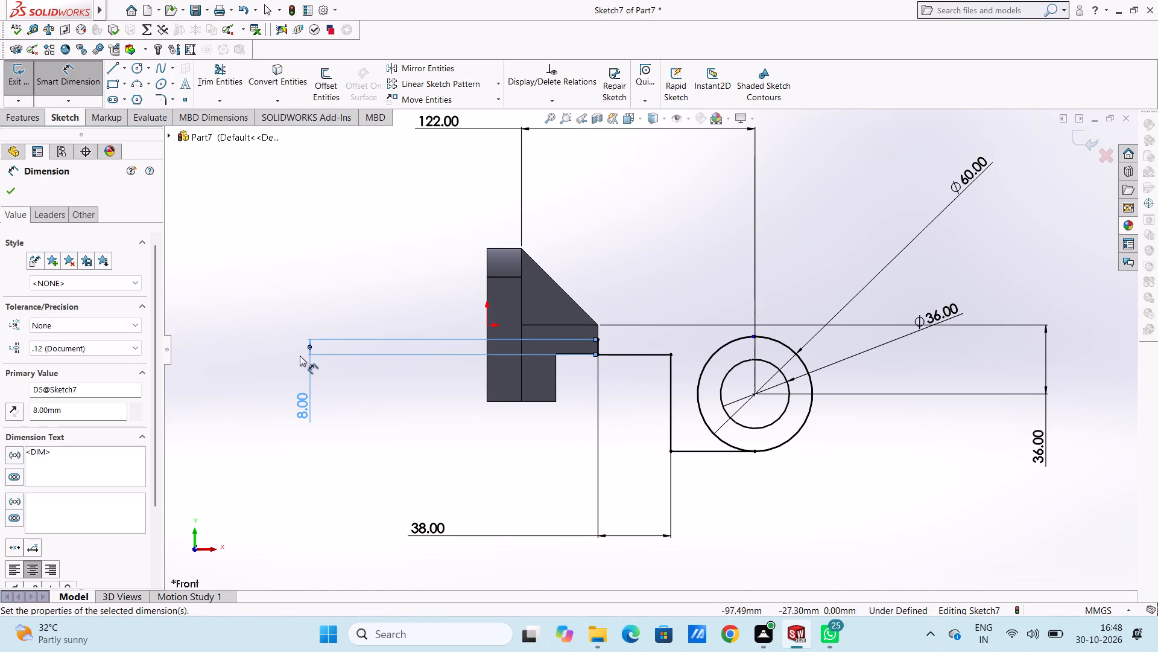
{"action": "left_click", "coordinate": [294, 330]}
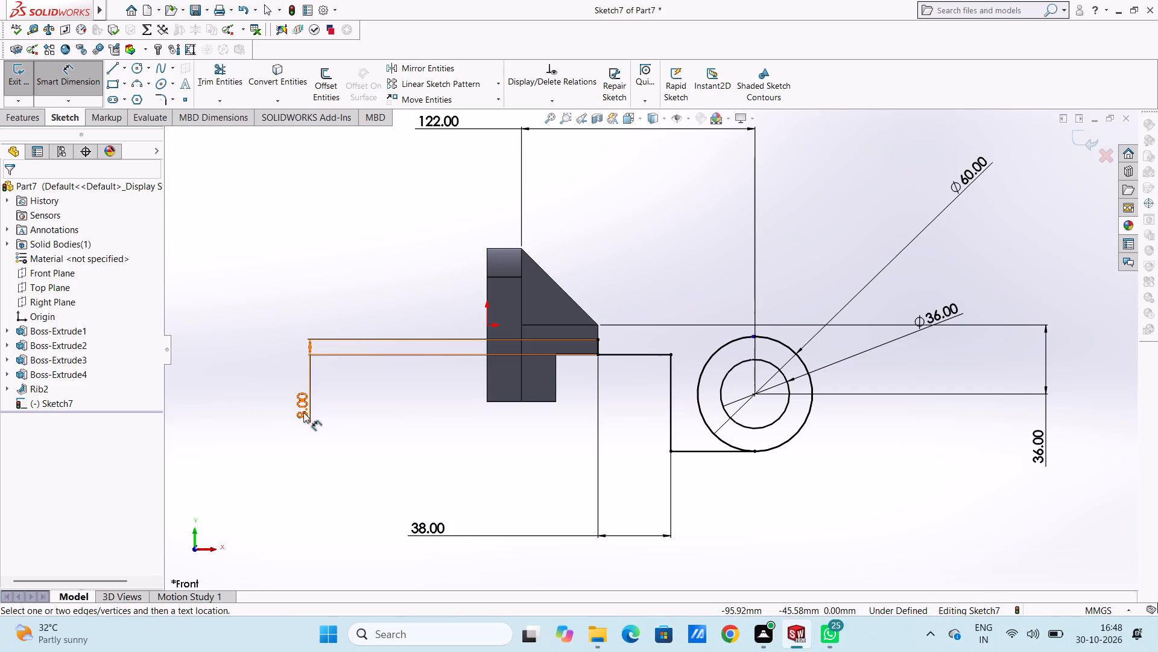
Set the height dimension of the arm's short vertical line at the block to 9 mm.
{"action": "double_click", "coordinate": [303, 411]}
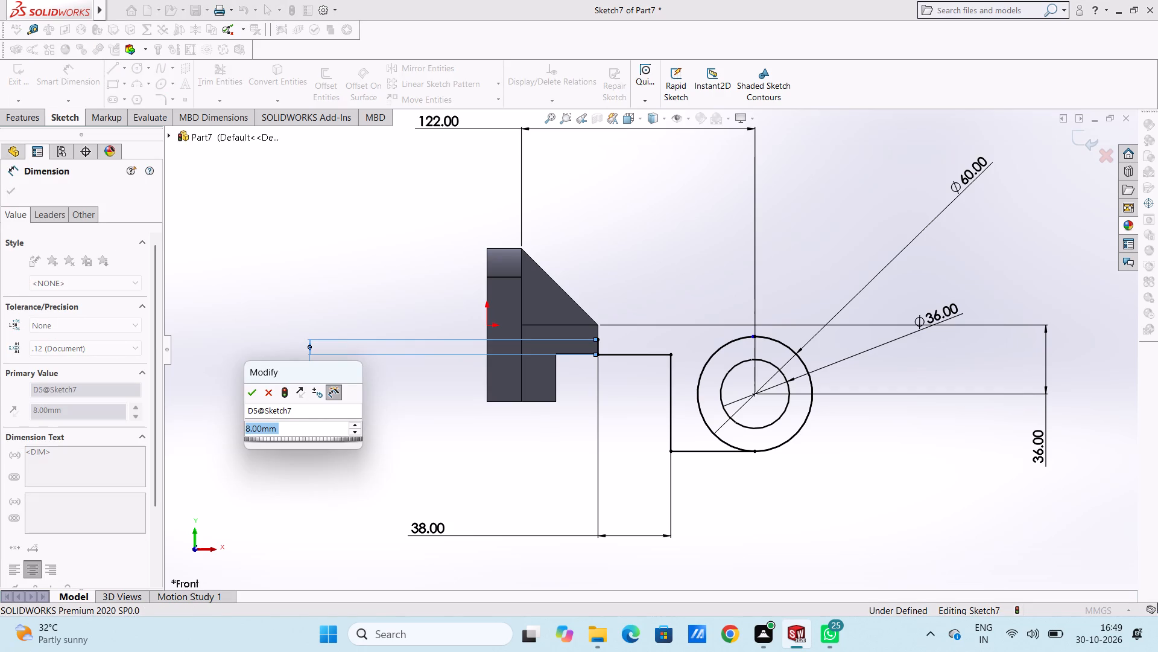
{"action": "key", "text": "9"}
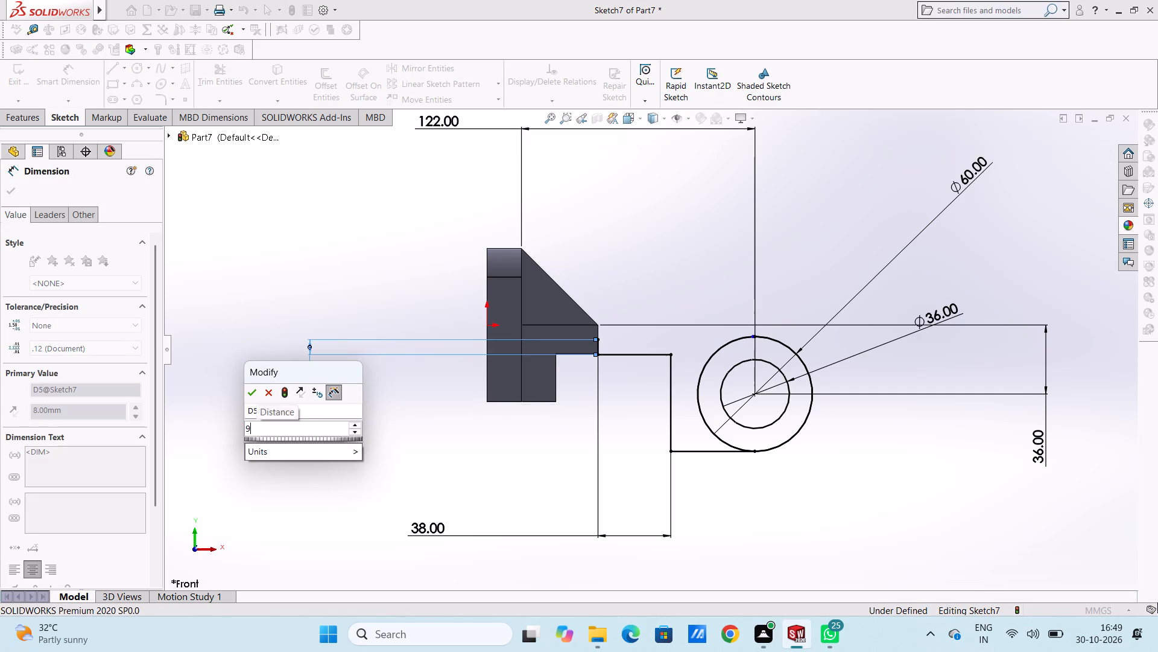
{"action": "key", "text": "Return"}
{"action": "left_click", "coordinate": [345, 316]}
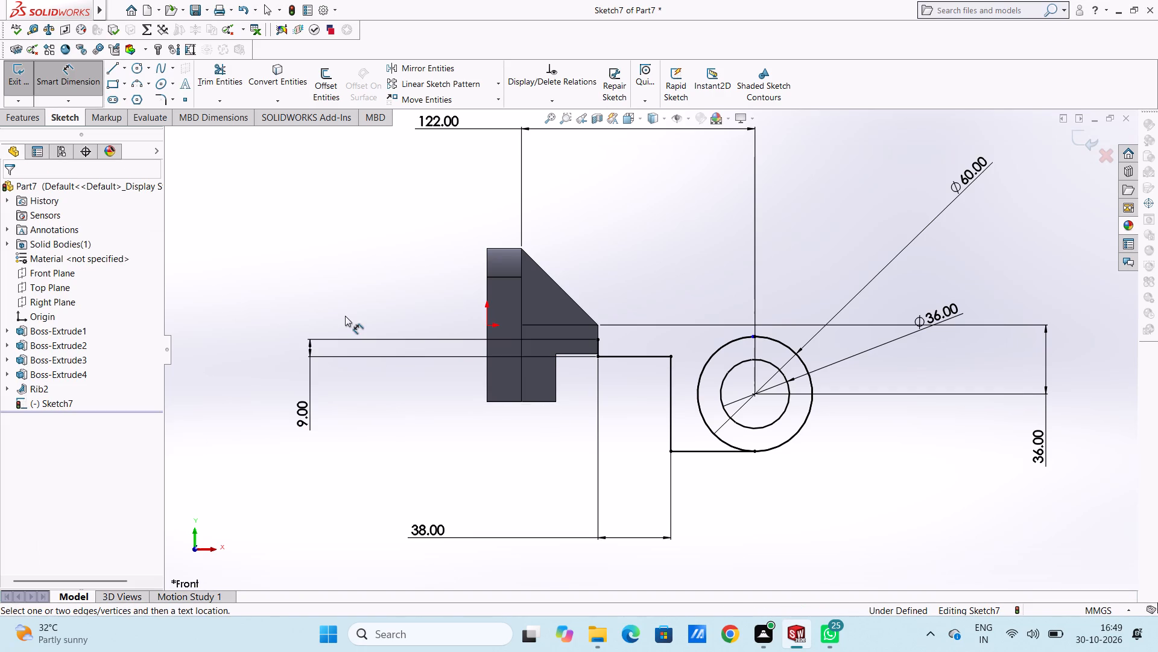
Undo the sketch edits back through all the arm lines until only the dimensioned 60 mm and 36 mm circles remain.
{"action": "scroll", "coordinate": [572, 348], "scroll_direction": "down", "scroll_amount": 4}
{"action": "scroll", "coordinate": [579, 363], "scroll_direction": "up", "scroll_amount": 7}
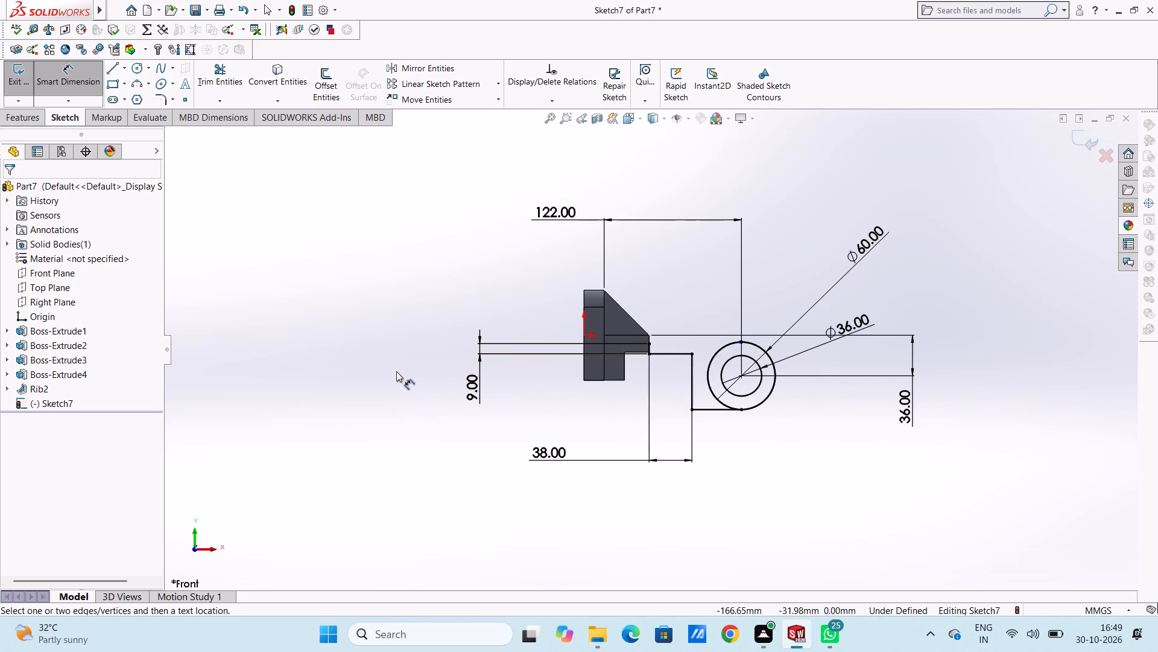
{"action": "key", "text": "ctrl+z"}
{"action": "key", "text": "ctrl+z"}
{"action": "key", "text": "ctrl+z"}
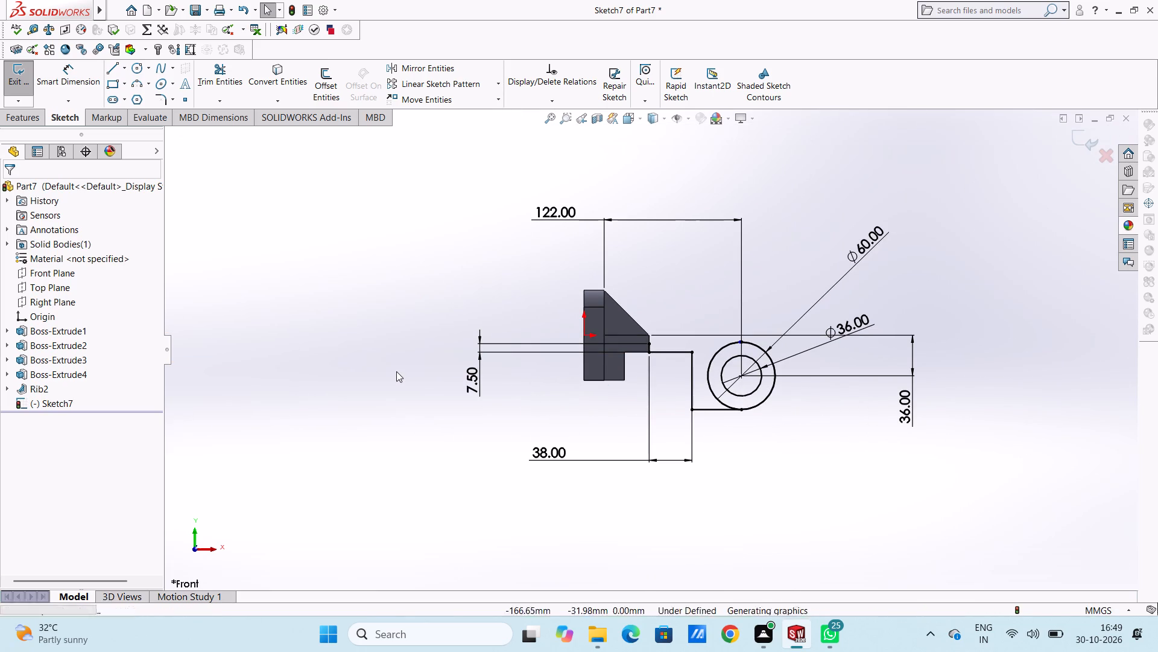
{"action": "key", "text": "ctrl+z"}
{"action": "key", "text": "ctrl+z"}
{"action": "key", "text": "ctrl+z"}
{"action": "key", "text": "ctrl+z"}
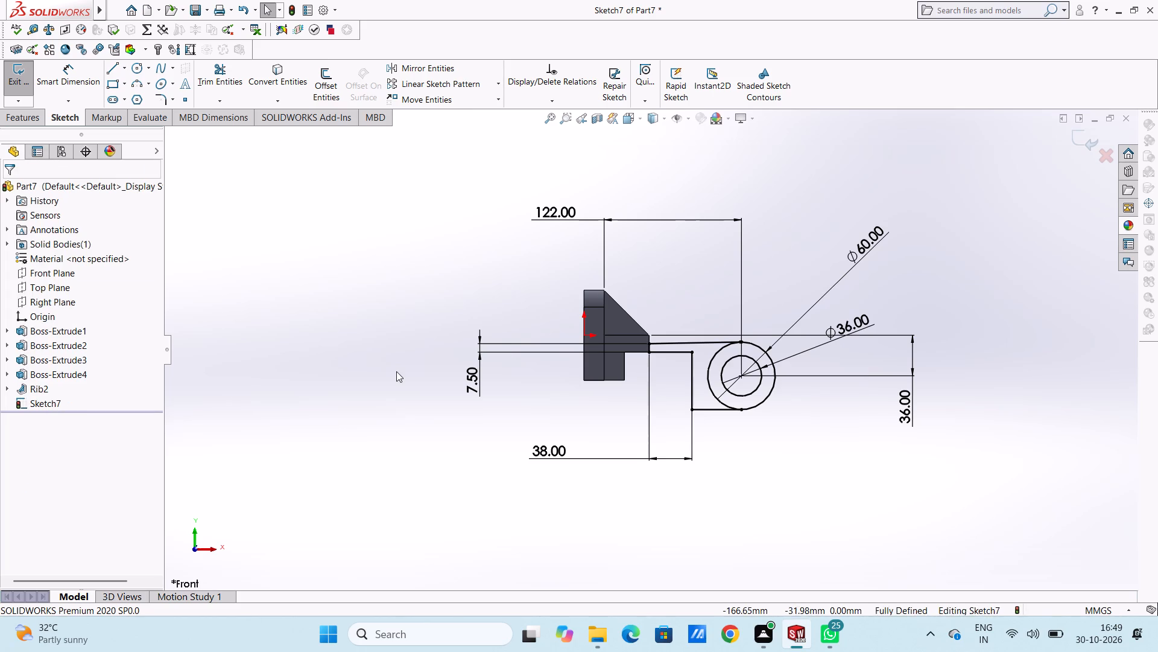
{"action": "key", "text": "ctrl+z"}
{"action": "key", "text": "ctrl+z"}
{"action": "key", "text": "ctrl+z"}
{"action": "key", "text": "ctrl+z"}
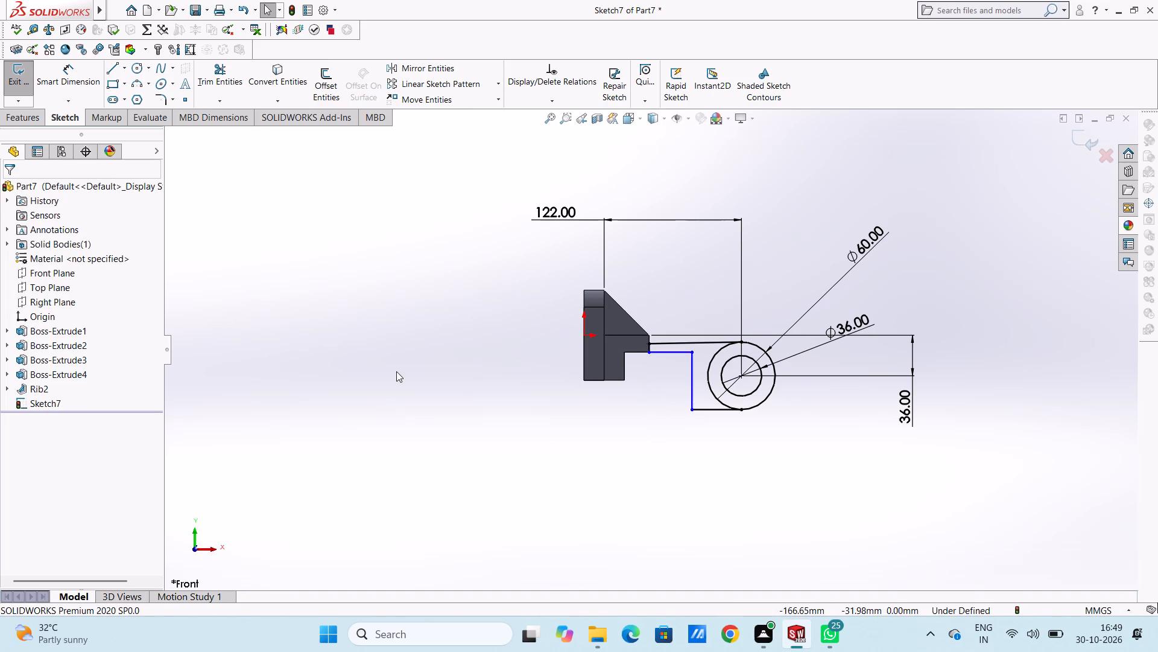
{"action": "key", "text": "ctrl+z"}
{"action": "key", "text": "ctrl+z"}
{"action": "key", "text": "ctrl+z"}
{"action": "key", "text": "ctrl+z"}
{"action": "key", "text": "ctrl+z"}
{"action": "key", "text": "ctrl+z"}
{"action": "key", "text": "ctrl+z"}
{"action": "key", "text": "ctrl+z"}
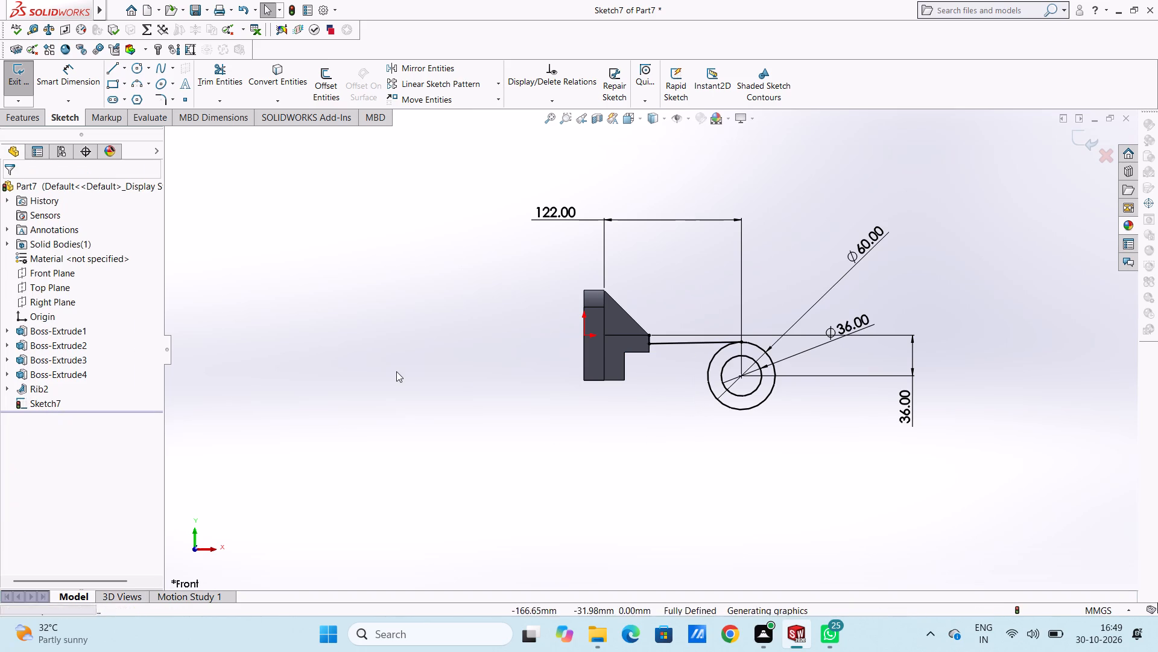
{"action": "key", "text": "ctrl+z"}
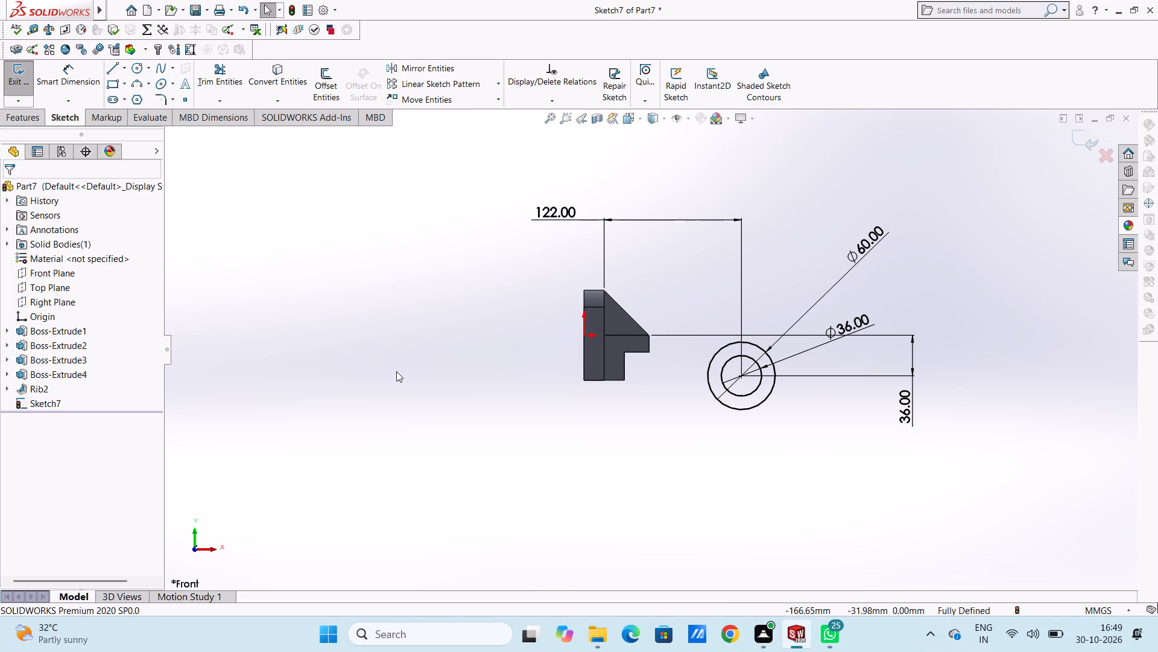
Sketch the arm's upper edge from the 60 mm circle's top point horizontally 82 mm to the block's end edge, continuing up to its corner.
{"action": "scroll", "coordinate": [565, 380], "scroll_direction": "down", "scroll_amount": 1}
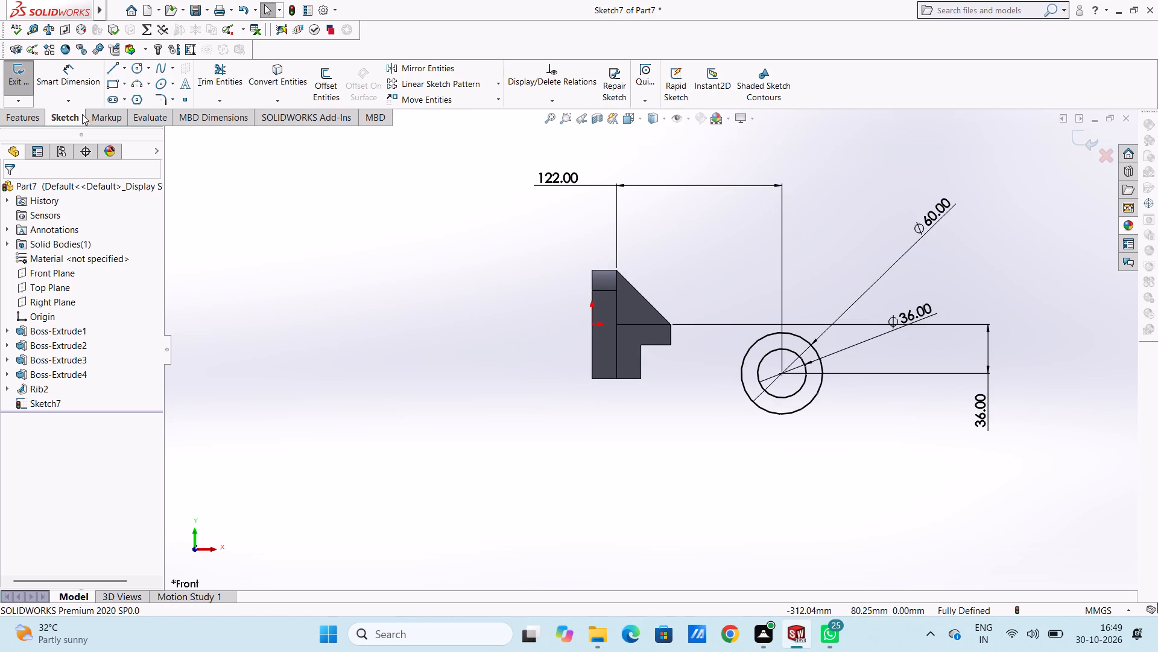
{"action": "left_click", "coordinate": [111, 65]}
{"action": "scroll", "coordinate": [774, 362], "scroll_direction": "down", "scroll_amount": 5}
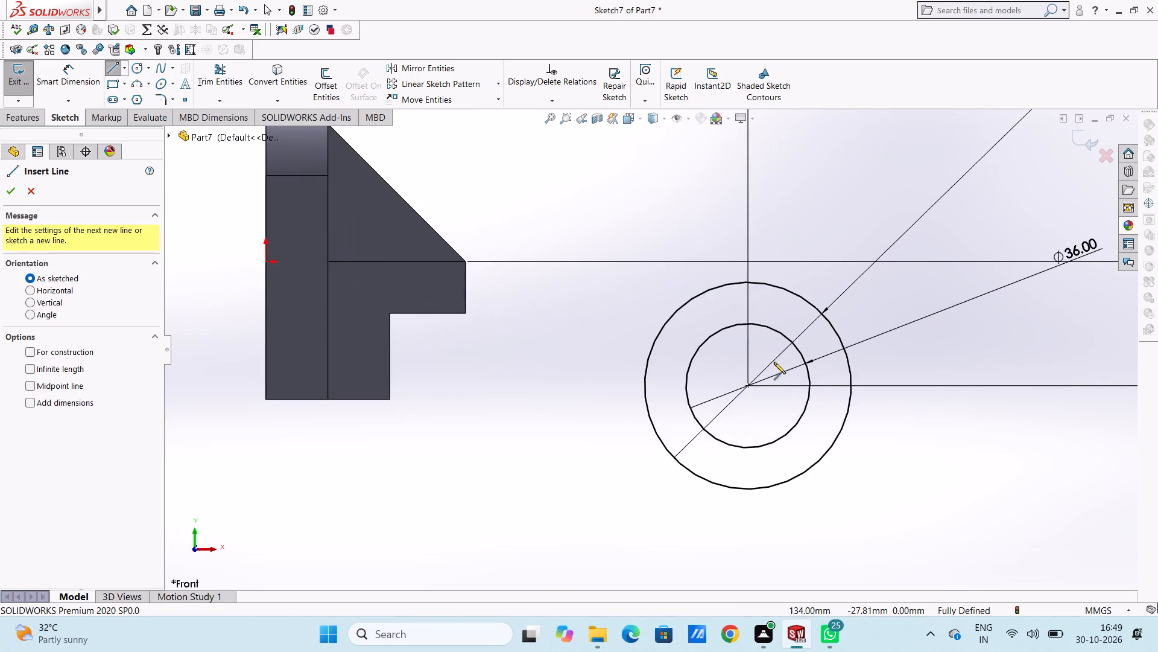
{"action": "left_click", "coordinate": [747, 283]}
{"action": "left_click", "coordinate": [464, 282]}
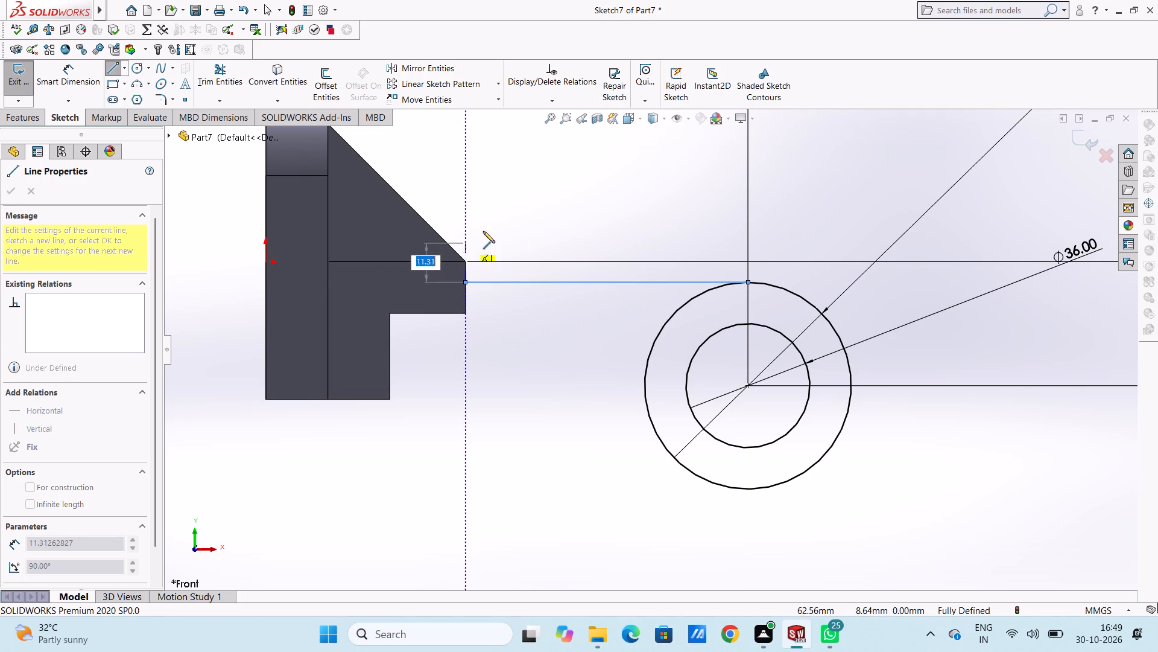
{"action": "left_click", "coordinate": [465, 263]}
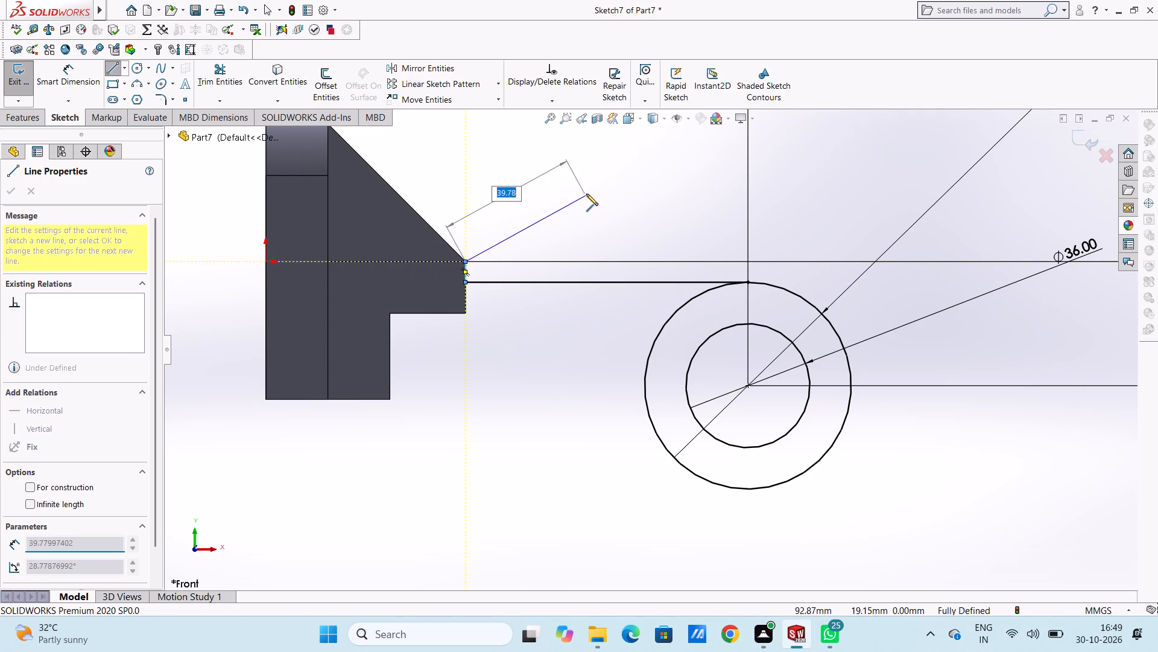
{"action": "right_click", "coordinate": [587, 188]}
{"action": "left_click", "coordinate": [596, 197]}
{"action": "left_click", "coordinate": [579, 199]}
Sketch a 60 mm horizontal line from the block's inner step corner, down to the outer circle's bottom level, and across to its bottom point.
{"action": "scroll", "coordinate": [531, 305], "scroll_direction": "up", "scroll_amount": 4}
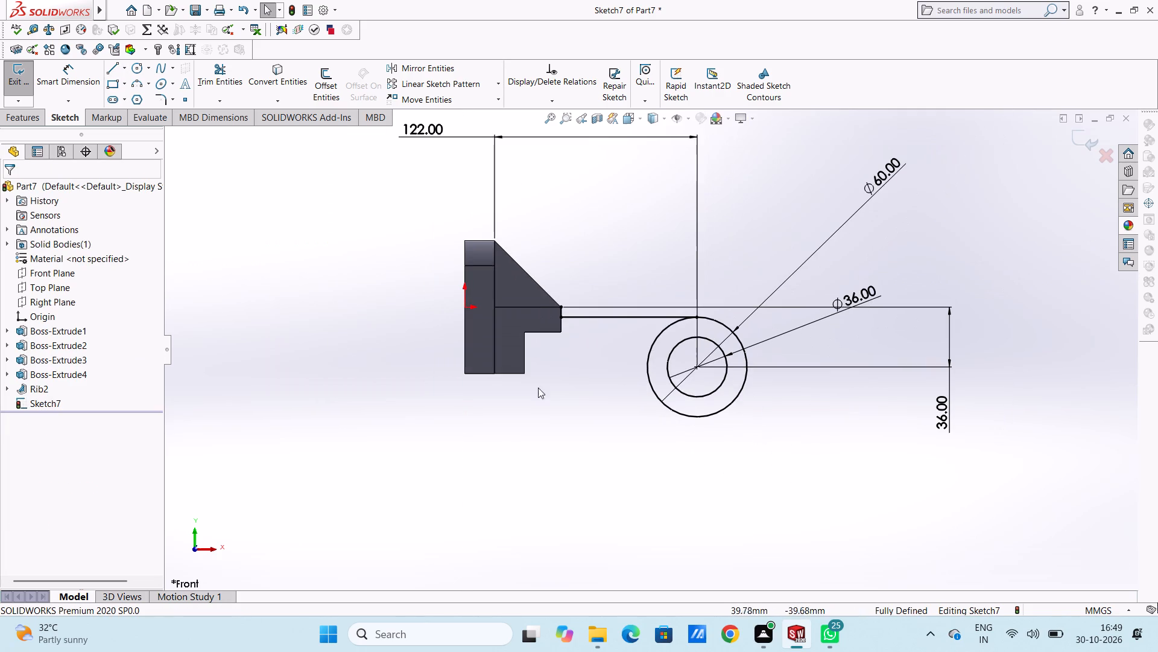
{"action": "left_click", "coordinate": [108, 71]}
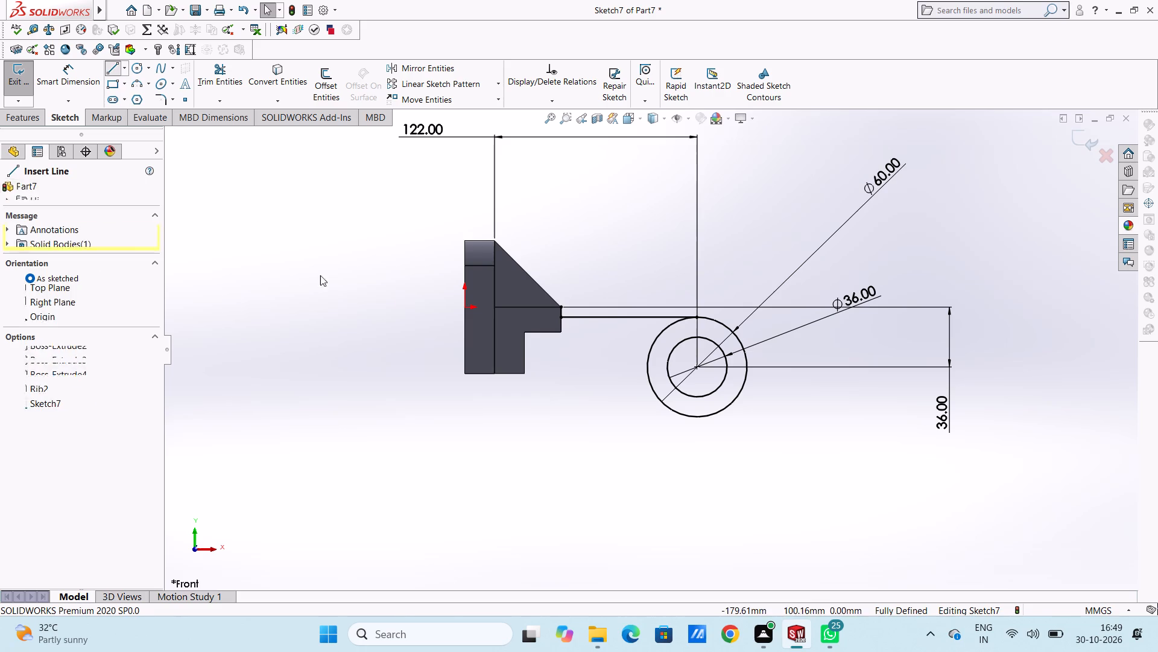
{"action": "left_click", "coordinate": [525, 333]}
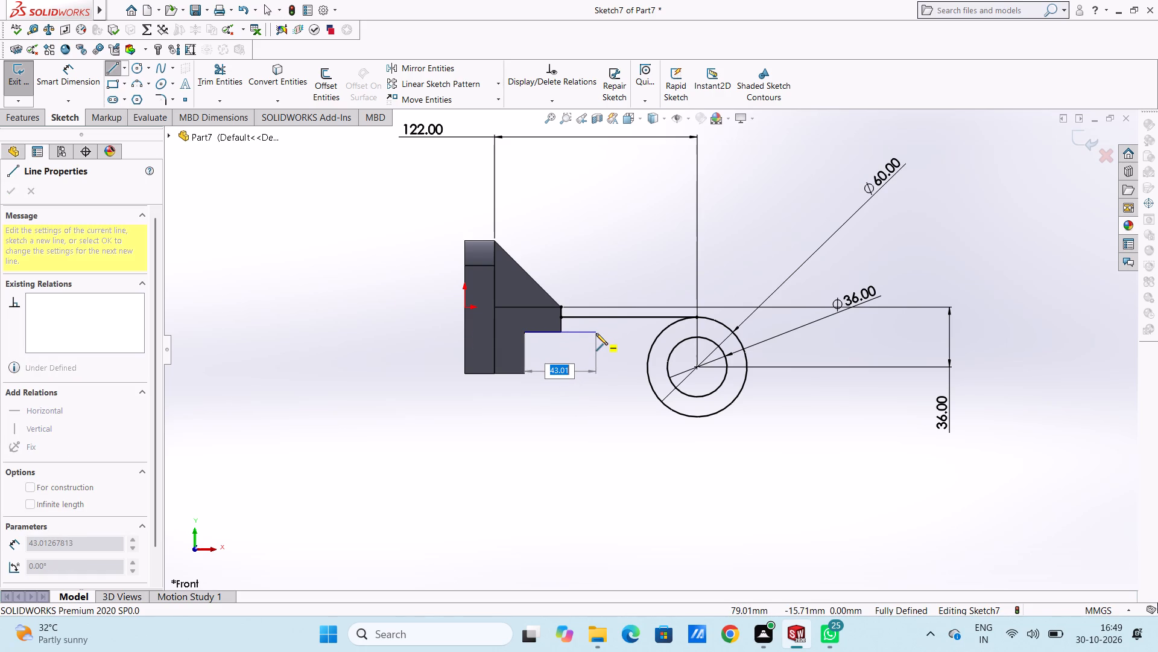
{"action": "type", "text": "60"}
{"action": "key", "text": "Return"}
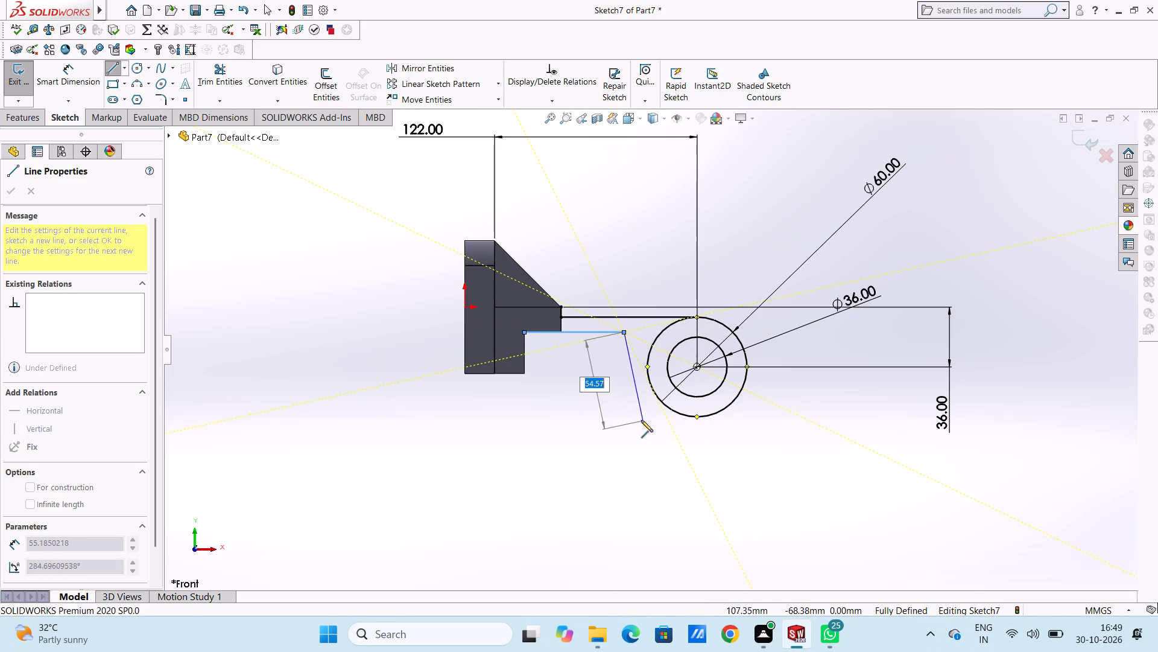
{"action": "left_click", "coordinate": [625, 418]}
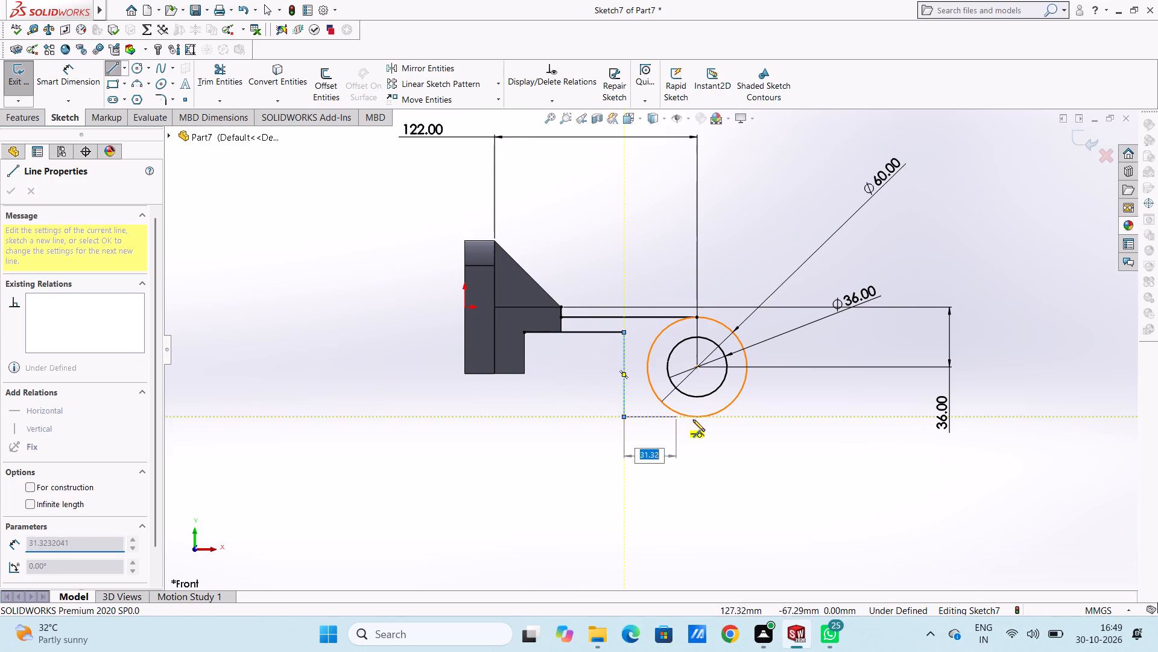
{"action": "left_click", "coordinate": [696, 420]}
{"action": "right_click", "coordinate": [805, 403]}
{"action": "left_click", "coordinate": [810, 412]}
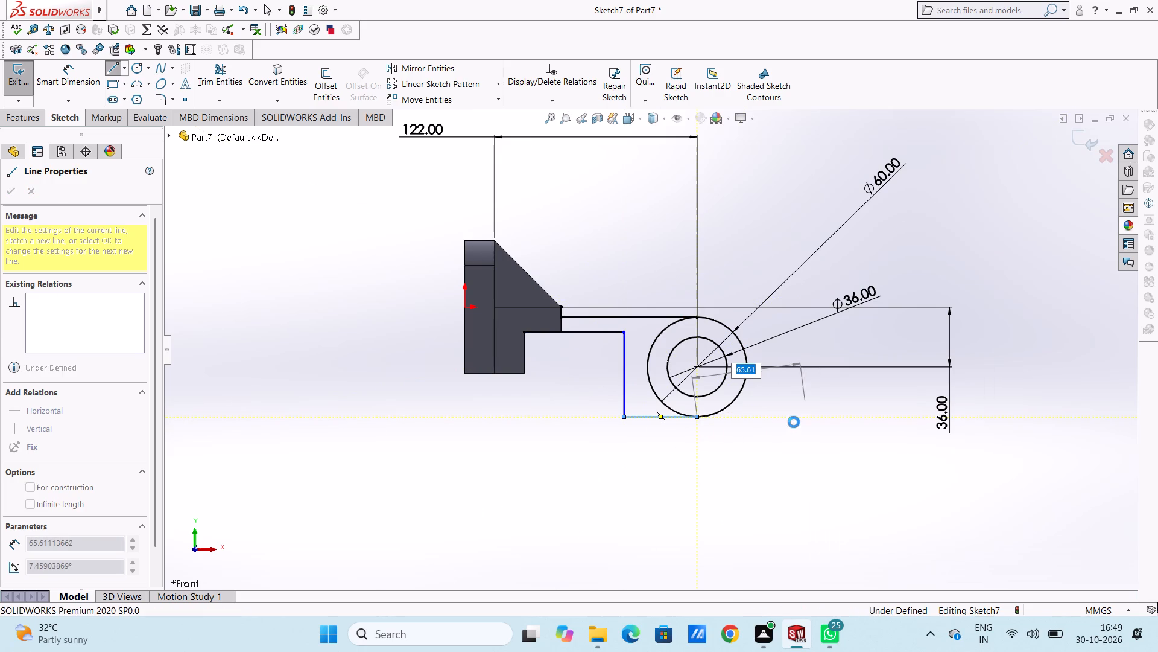
{"action": "left_click", "coordinate": [789, 429]}
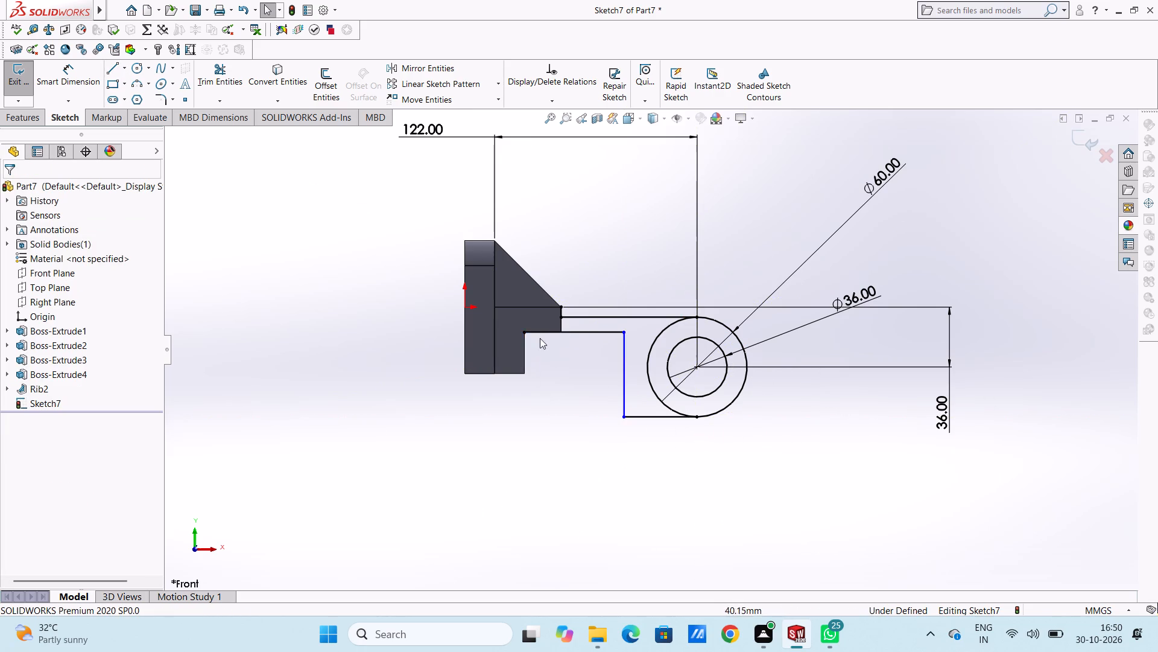
Sketch a vertical line about 9 mm long on the block's end edge, joining the upper arm line to the block's lower corner.
{"action": "left_click", "coordinate": [107, 73]}
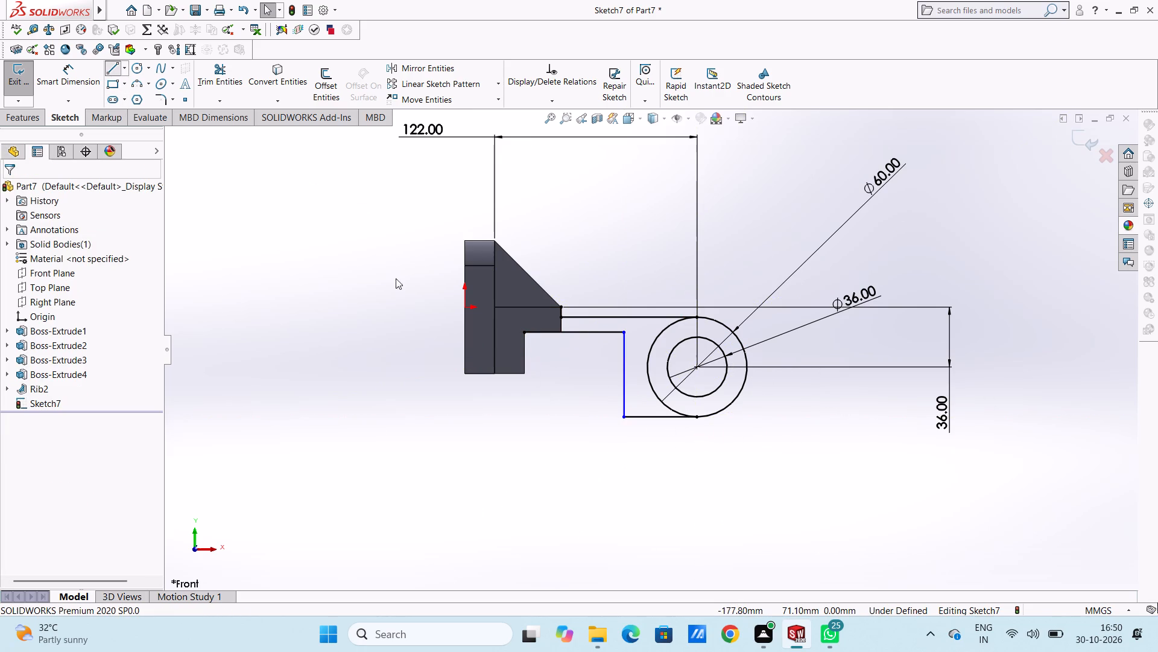
{"action": "scroll", "coordinate": [578, 340], "scroll_direction": "down", "scroll_amount": 6}
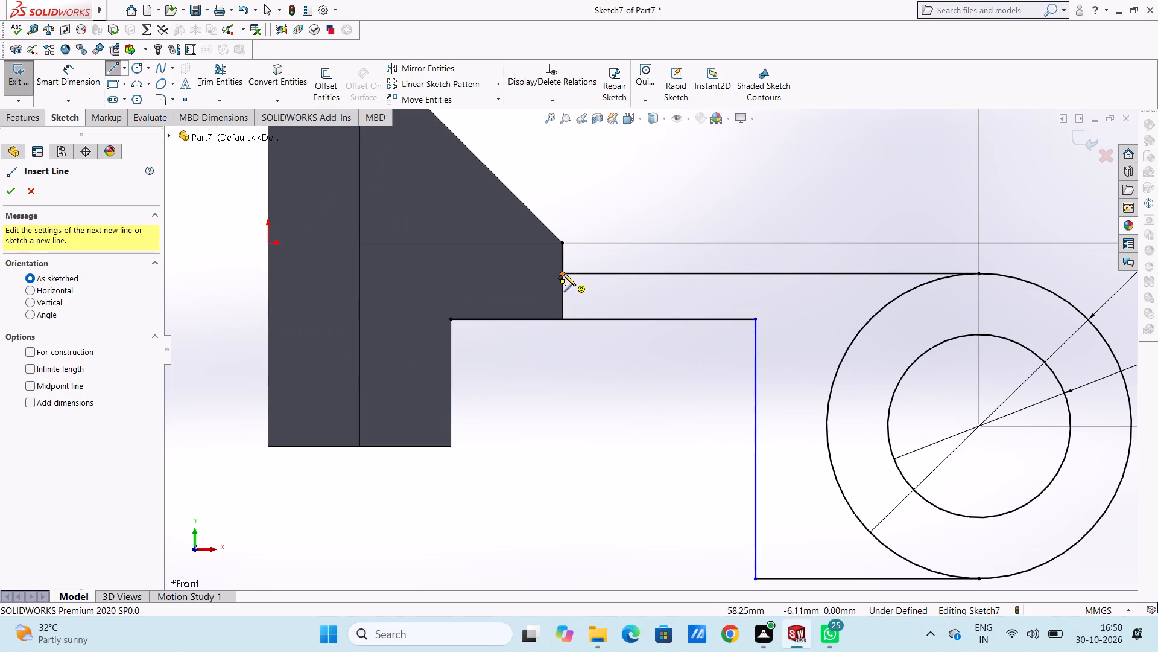
{"action": "left_click", "coordinate": [564, 274]}
{"action": "left_click", "coordinate": [563, 321]}
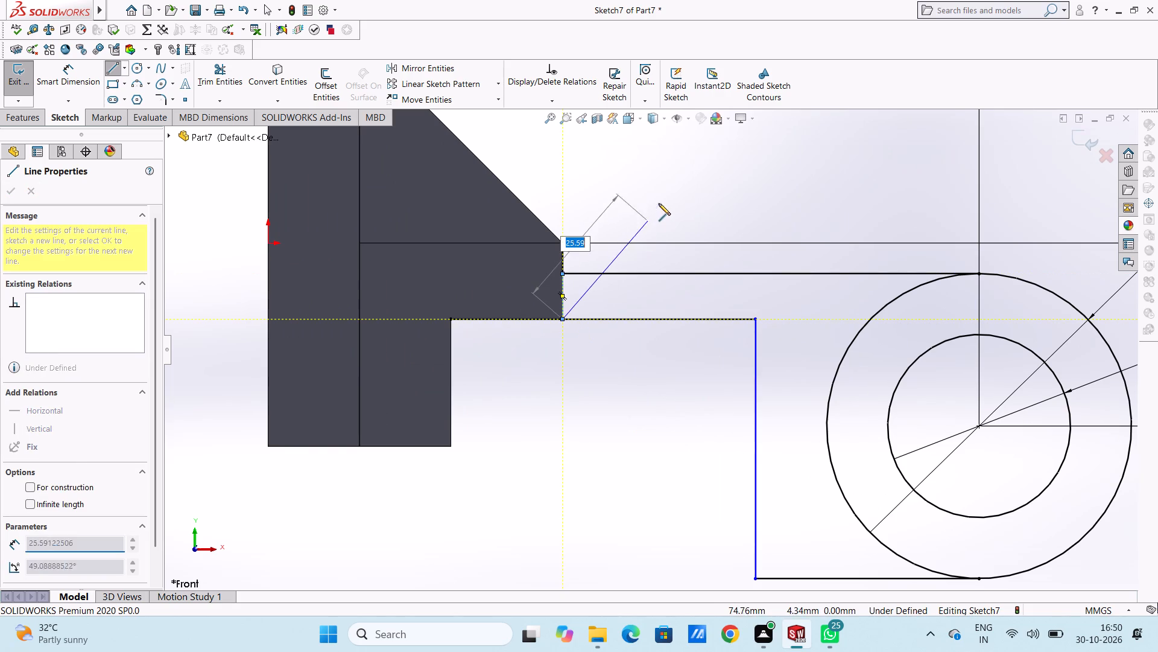
{"action": "right_click", "coordinate": [659, 200]}
{"action": "left_click", "coordinate": [673, 209]}
{"action": "left_click", "coordinate": [665, 203]}
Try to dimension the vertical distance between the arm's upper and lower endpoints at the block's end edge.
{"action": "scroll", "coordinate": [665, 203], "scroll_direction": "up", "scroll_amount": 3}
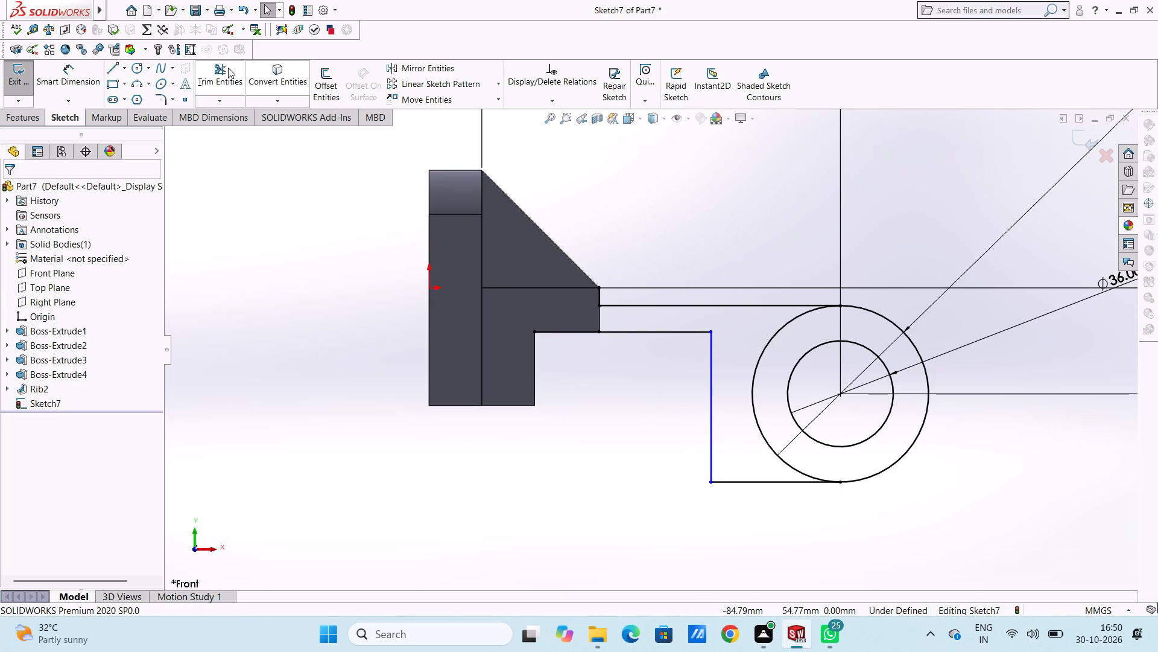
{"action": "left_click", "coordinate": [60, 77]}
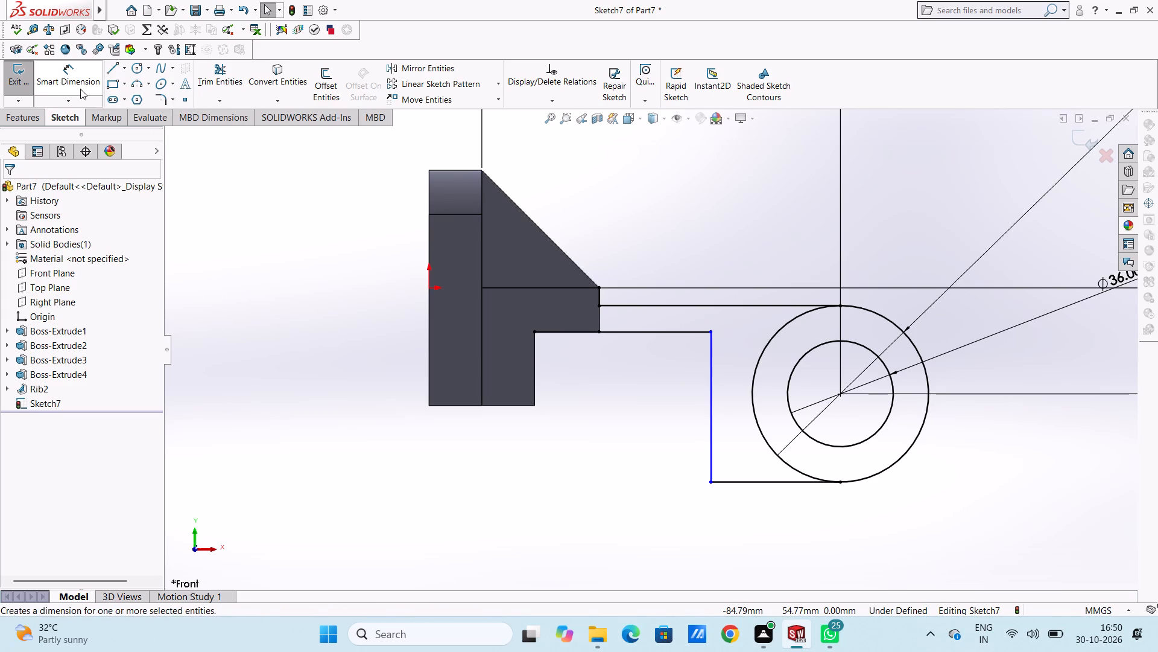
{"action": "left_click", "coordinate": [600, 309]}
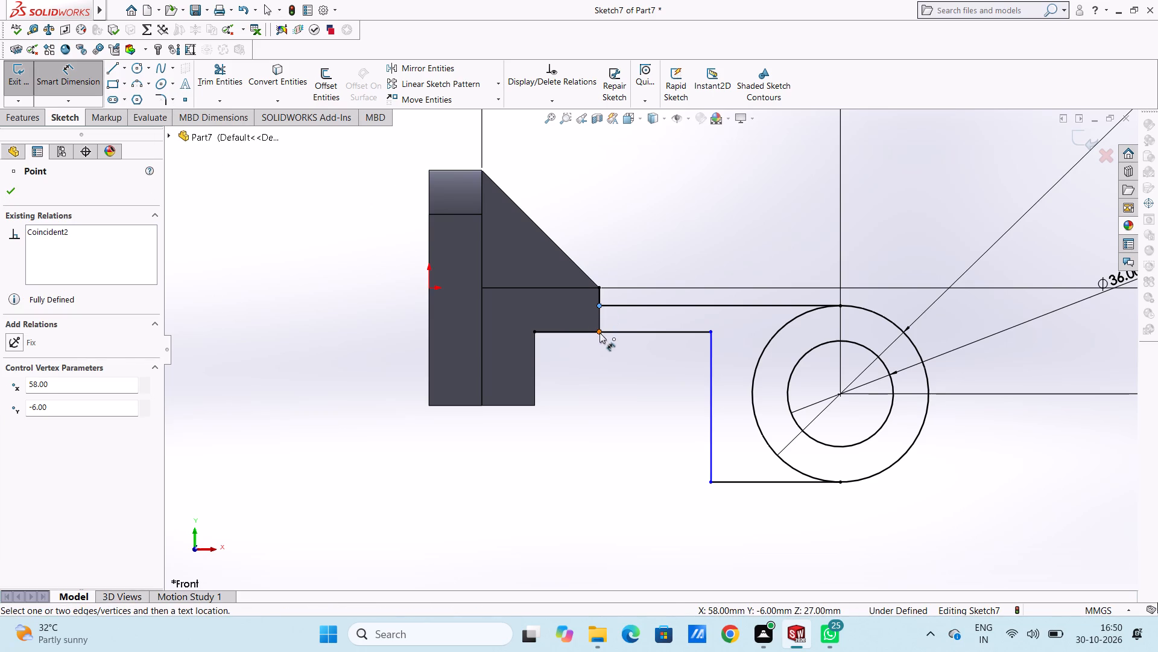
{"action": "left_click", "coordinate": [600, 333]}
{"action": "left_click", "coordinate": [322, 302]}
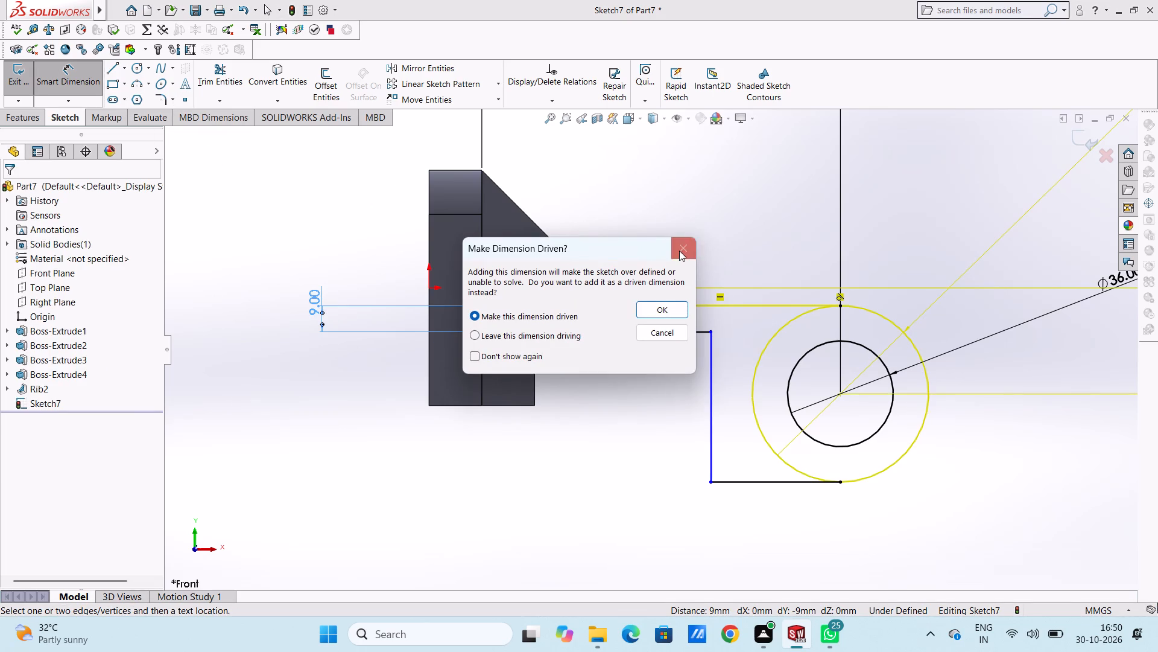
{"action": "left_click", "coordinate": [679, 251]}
Trim the short line above the arm's upper edge and the part of the lower line running under the block.
{"action": "left_click", "coordinate": [211, 80]}
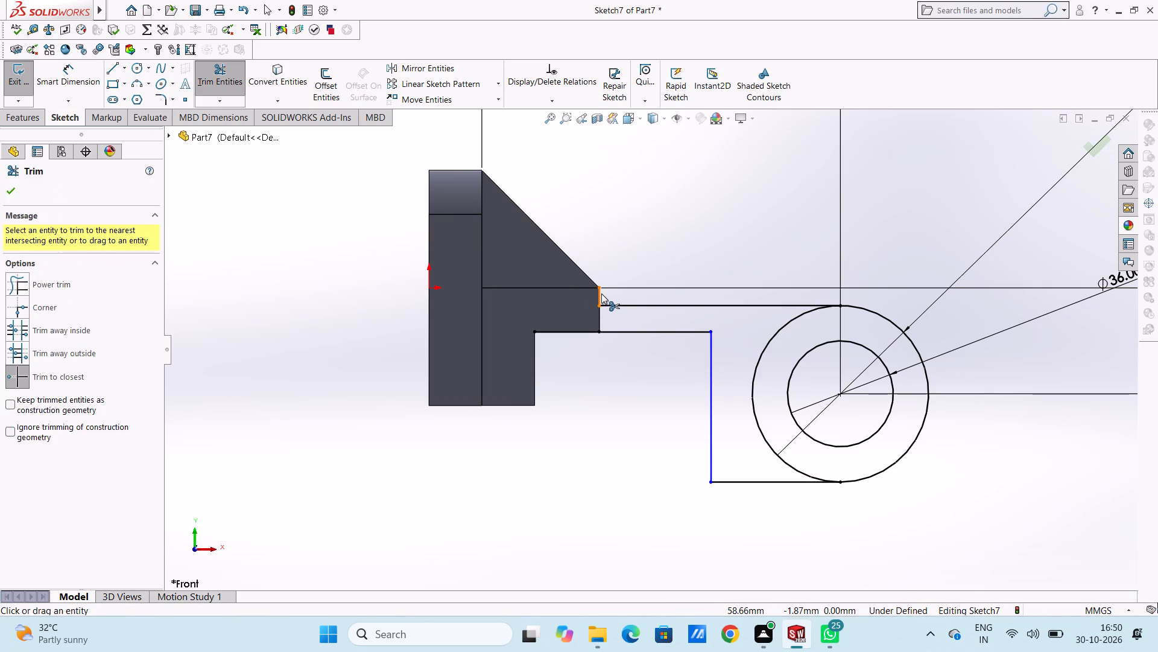
{"action": "left_click", "coordinate": [601, 293]}
{"action": "left_click", "coordinate": [565, 334]}
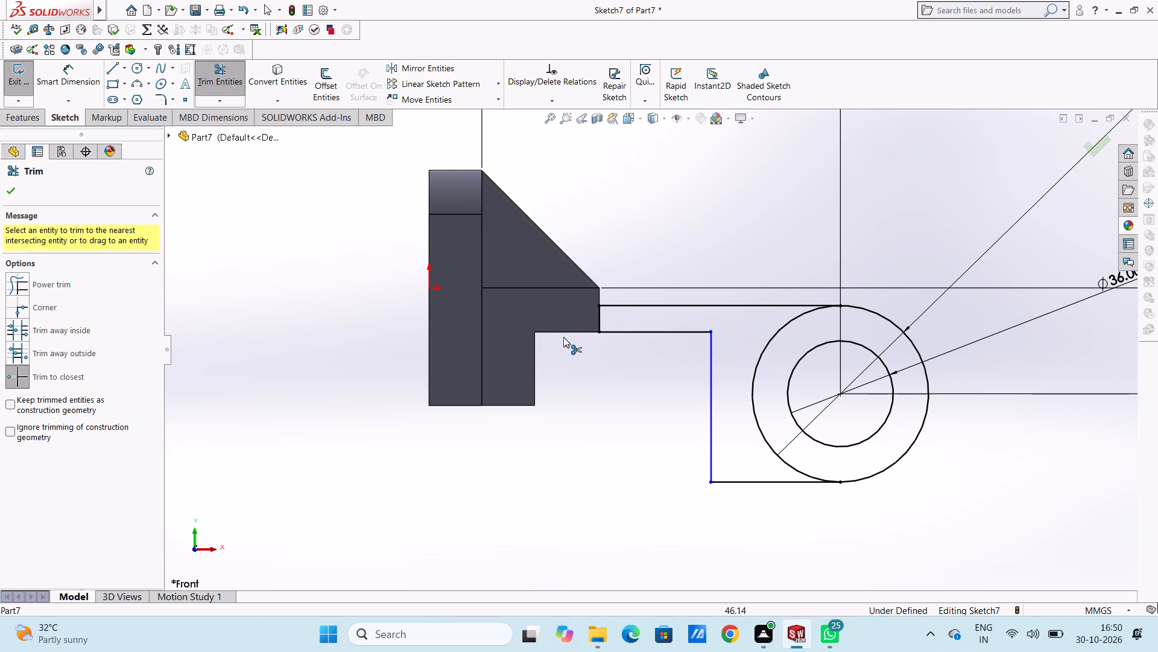
{"action": "left_click", "coordinate": [17, 191]}
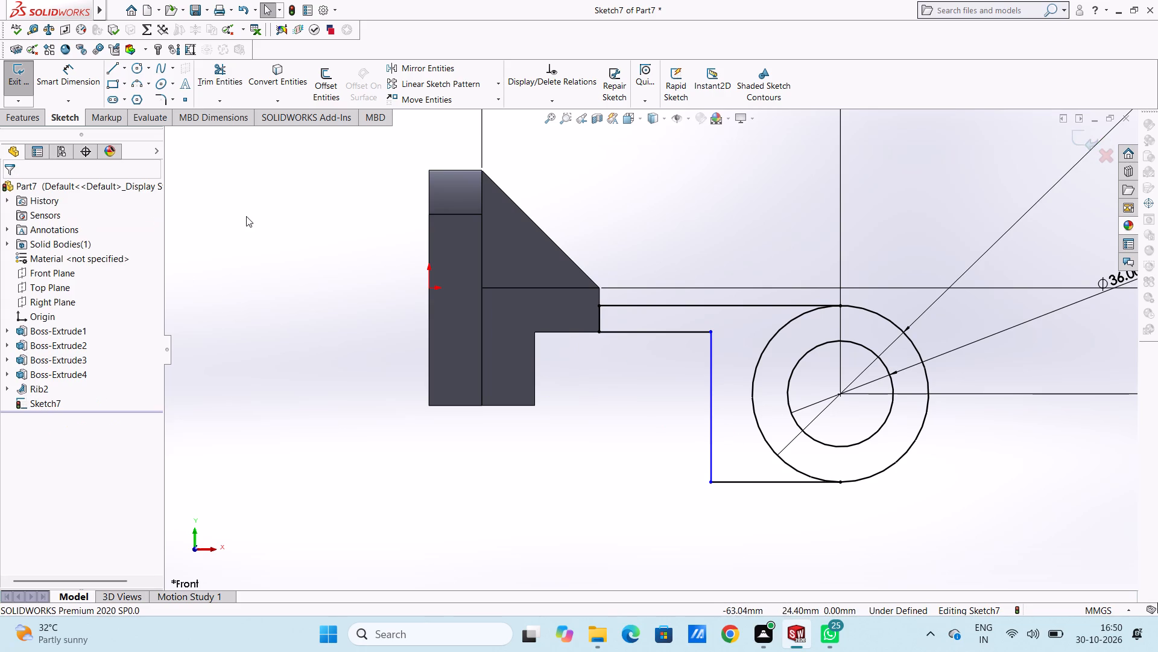
{"action": "left_click", "coordinate": [247, 216]}
Dimension the length of the arm's lower horizontal line, accepting its value as drawn.
{"action": "left_click", "coordinate": [68, 74]}
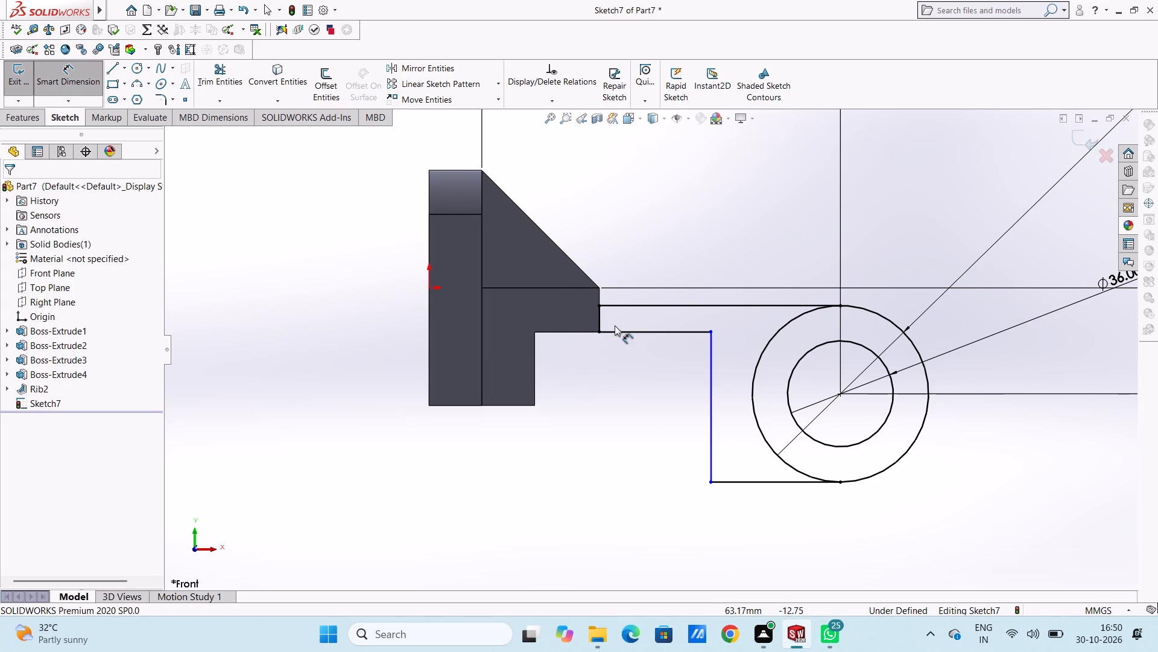
{"action": "left_click", "coordinate": [621, 334]}
{"action": "left_click", "coordinate": [619, 406]}
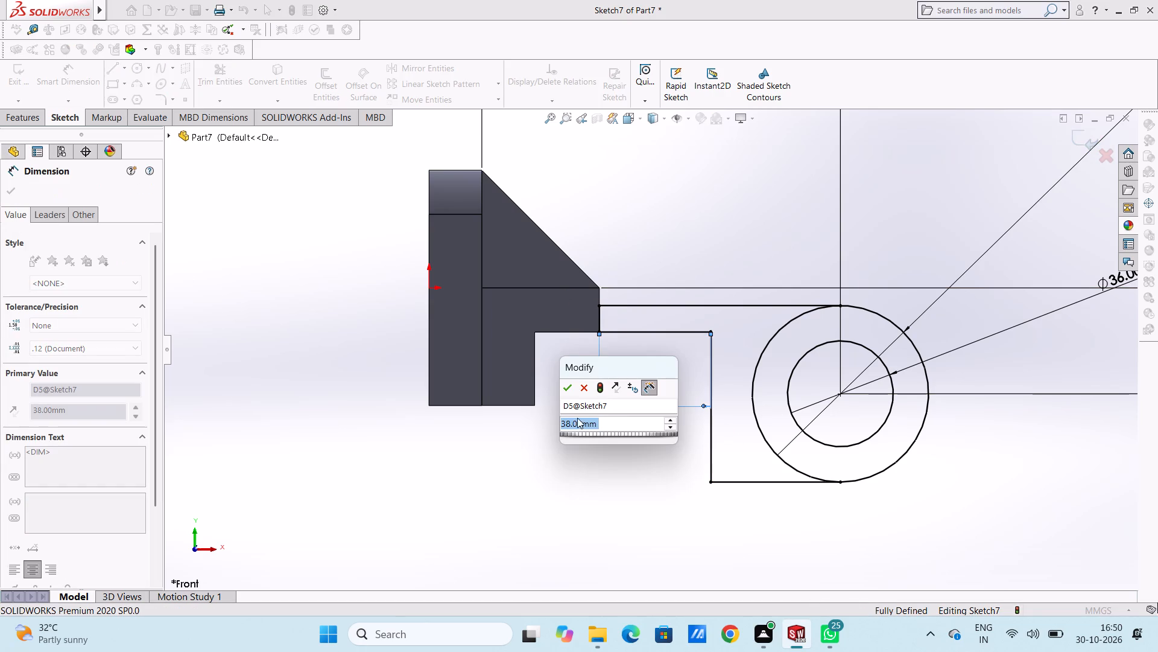
{"action": "double_click", "coordinate": [563, 385]}
{"action": "scroll", "coordinate": [589, 364], "scroll_direction": "up", "scroll_amount": 3}
{"action": "middle_click_drag", "start_coordinate": [742, 284], "coordinate": [707, 306]}
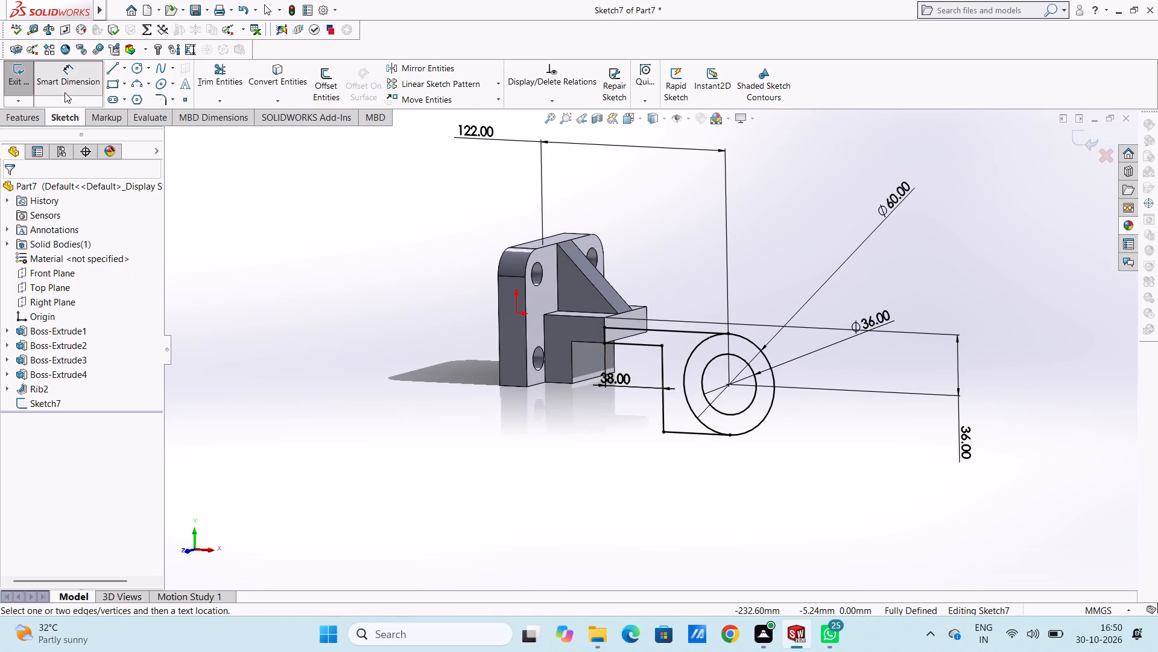
{"action": "left_click", "coordinate": [69, 87]}
Extrude only the arm region outside the 60 mm circle, Blind 54 mm in the reversed direction with Merge result on.
{"action": "left_click", "coordinate": [35, 113]}
{"action": "left_click", "coordinate": [28, 83]}
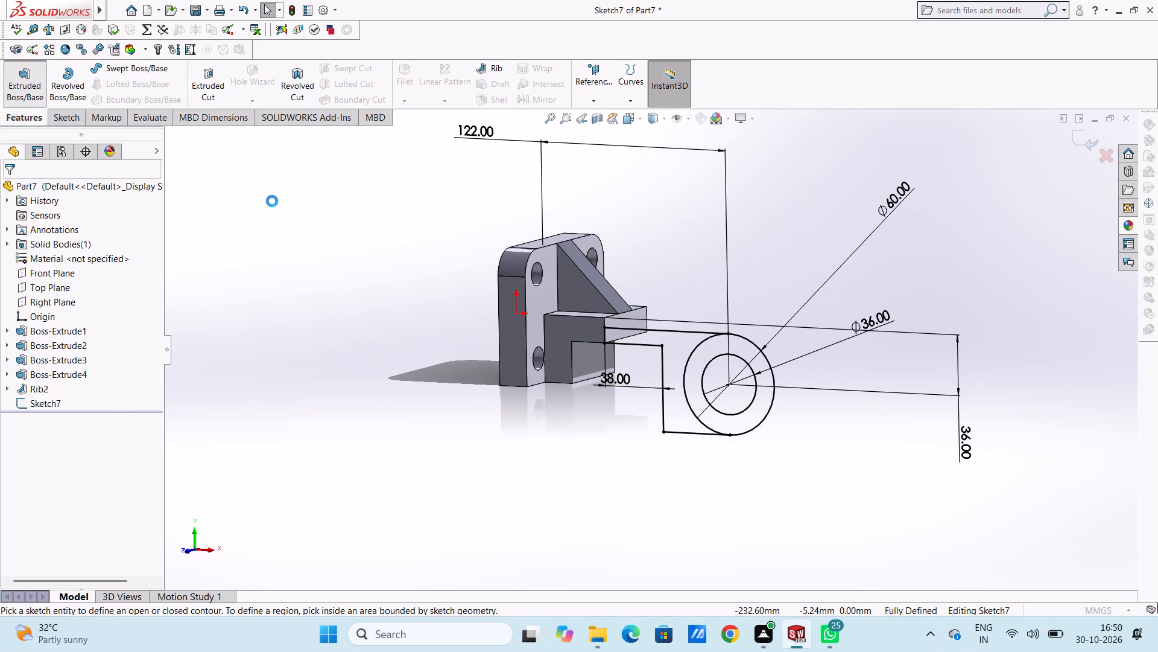
{"action": "left_click", "coordinate": [710, 349]}
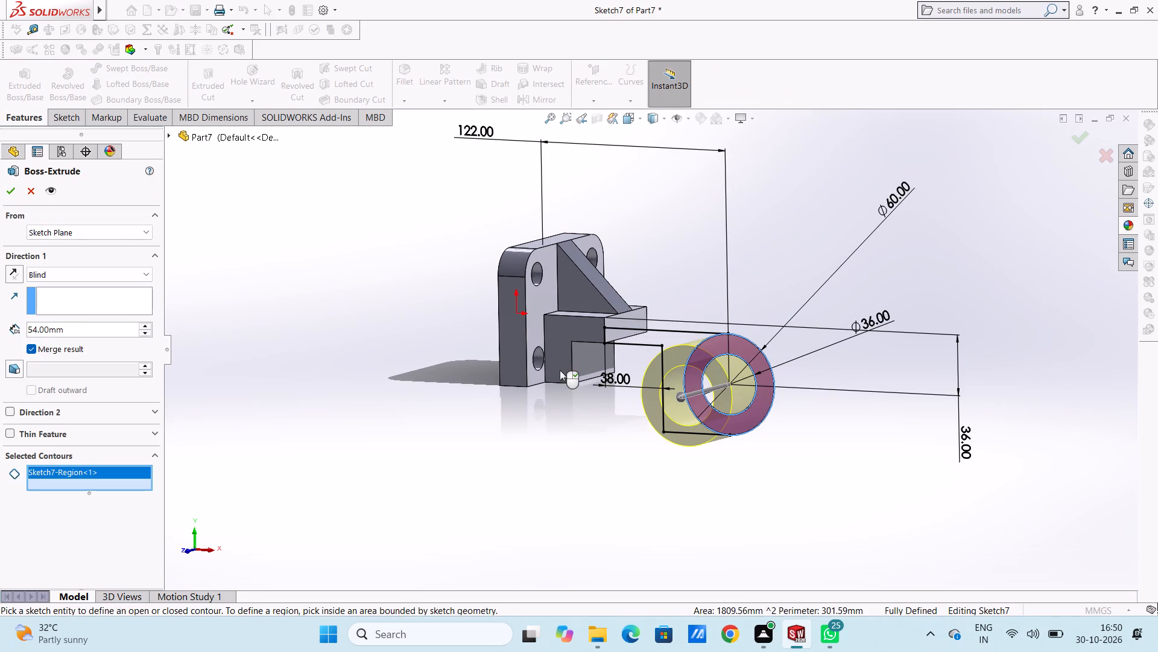
{"action": "middle_click_drag", "start_coordinate": [554, 379], "coordinate": [628, 499]}
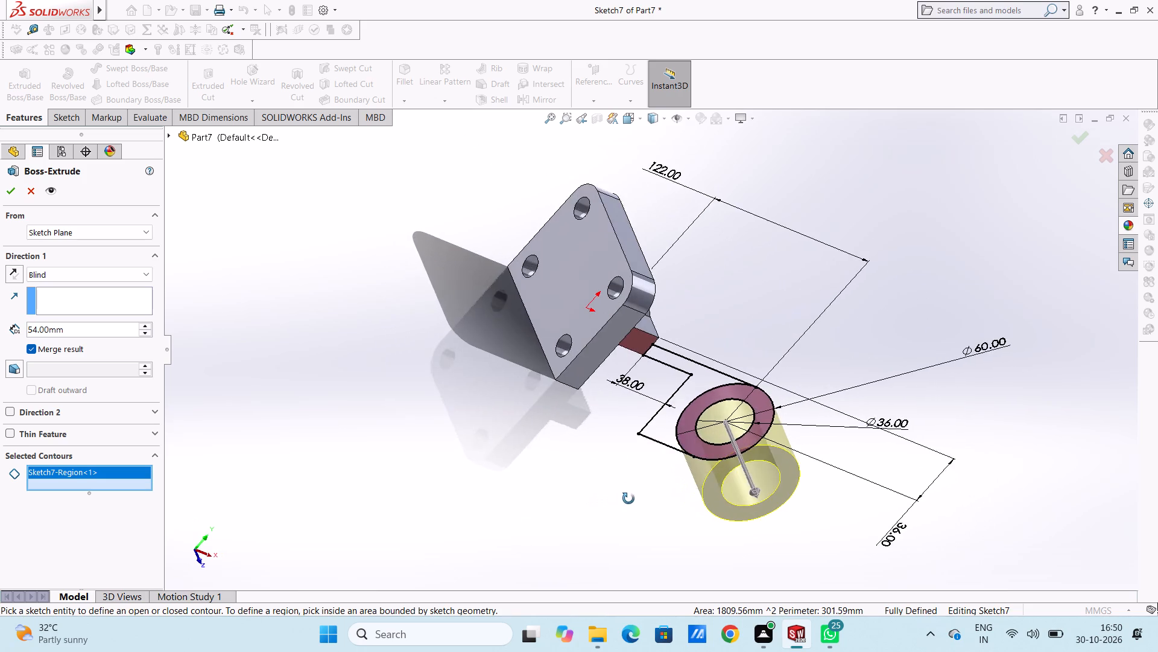
{"action": "middle_click_drag", "start_coordinate": [628, 499], "coordinate": [572, 412]}
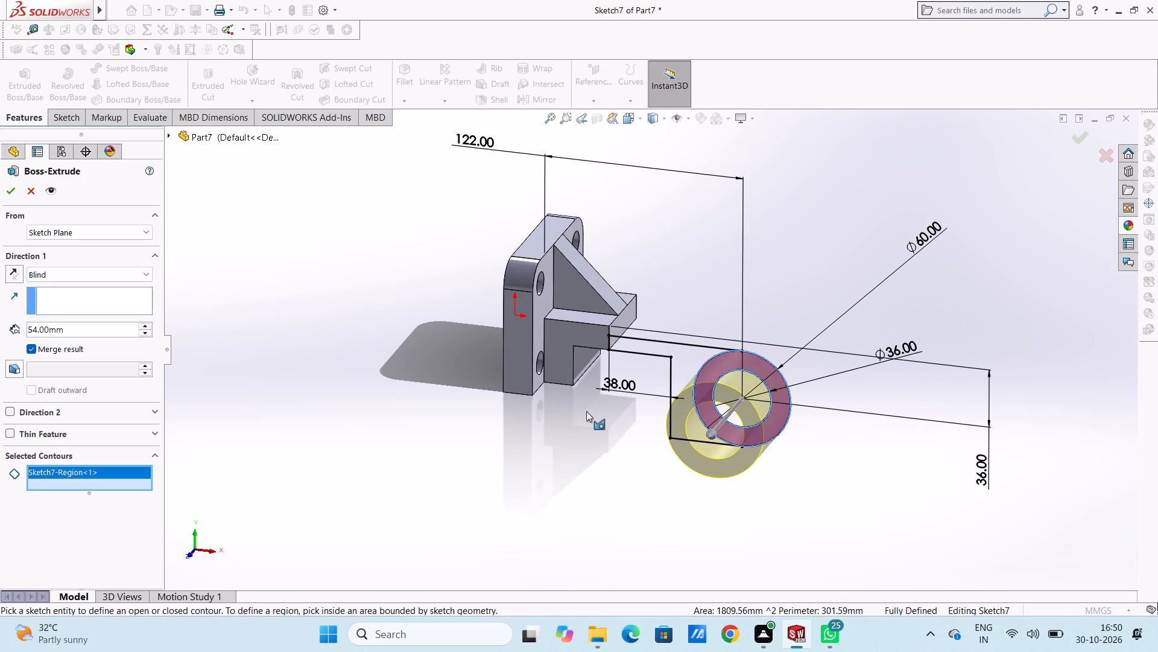
{"action": "scroll", "coordinate": [755, 414], "scroll_direction": "down", "scroll_amount": 1}
{"action": "left_click", "coordinate": [671, 349]}
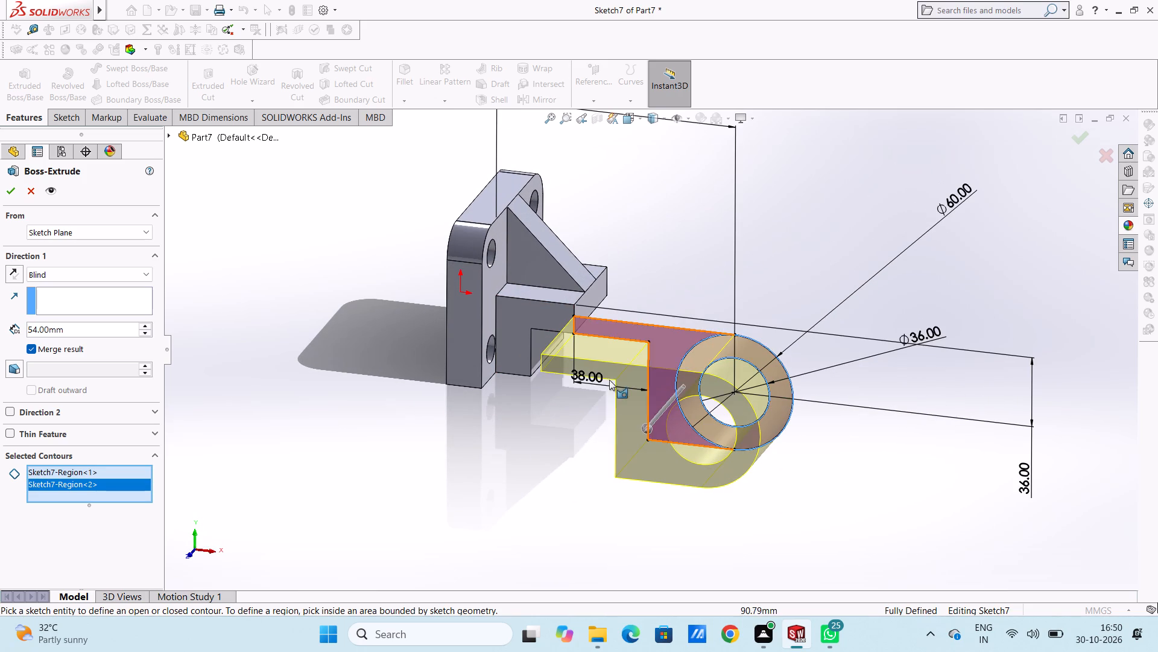
{"action": "left_click", "coordinate": [758, 353]}
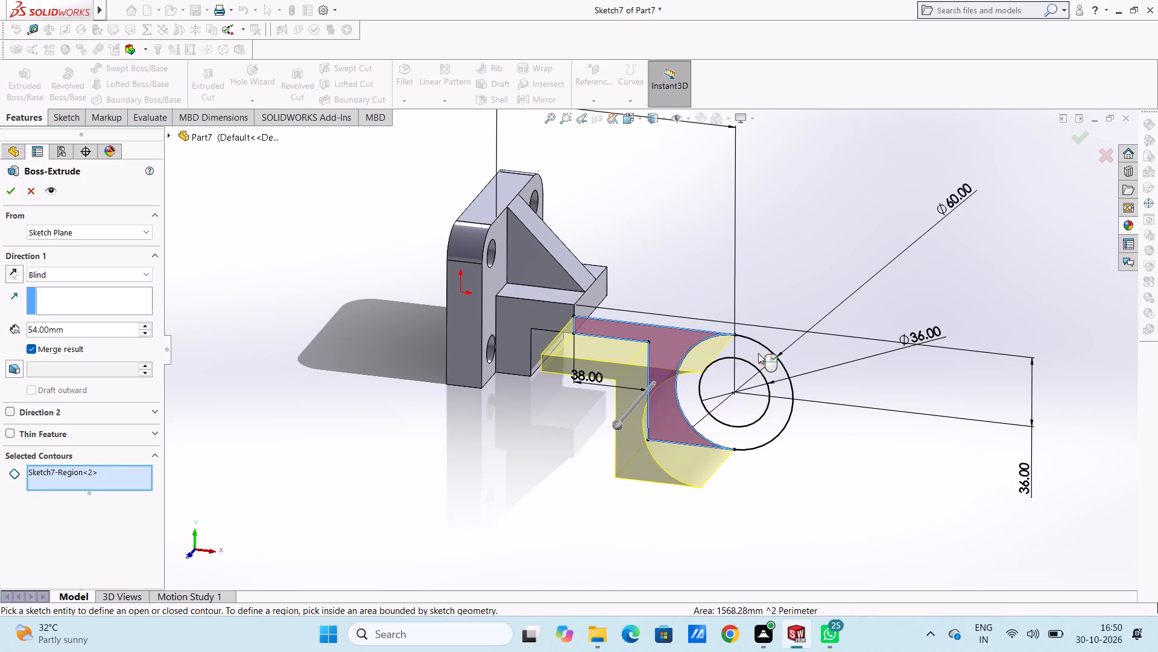
{"action": "left_click", "coordinate": [16, 272]}
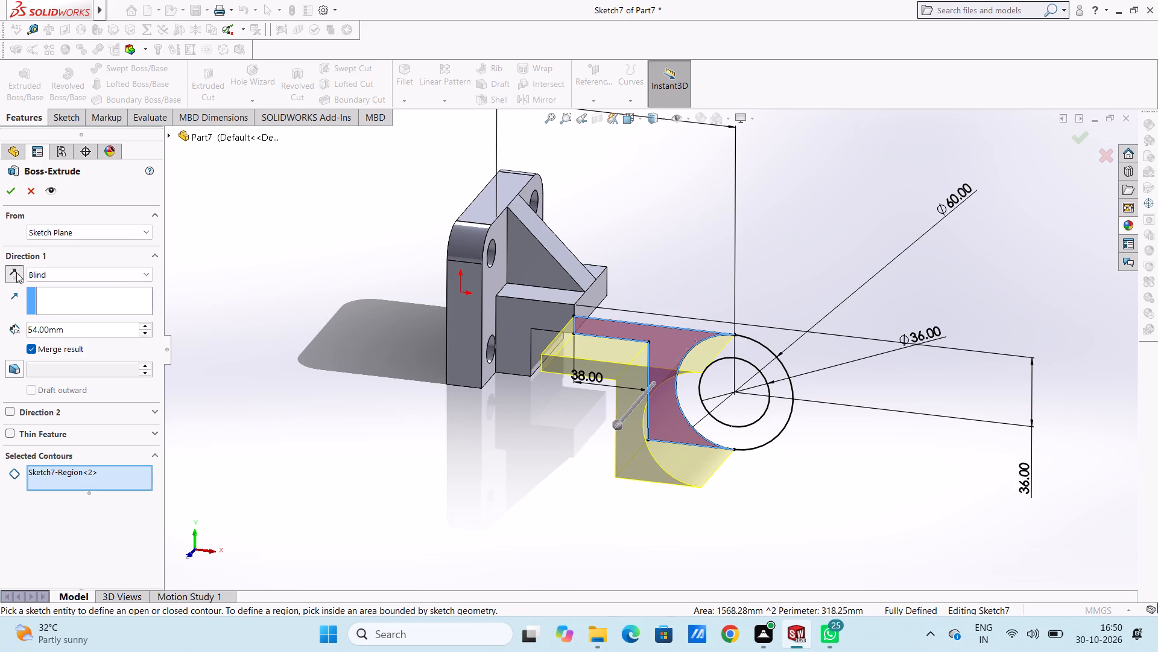
{"action": "left_click", "coordinate": [14, 195]}
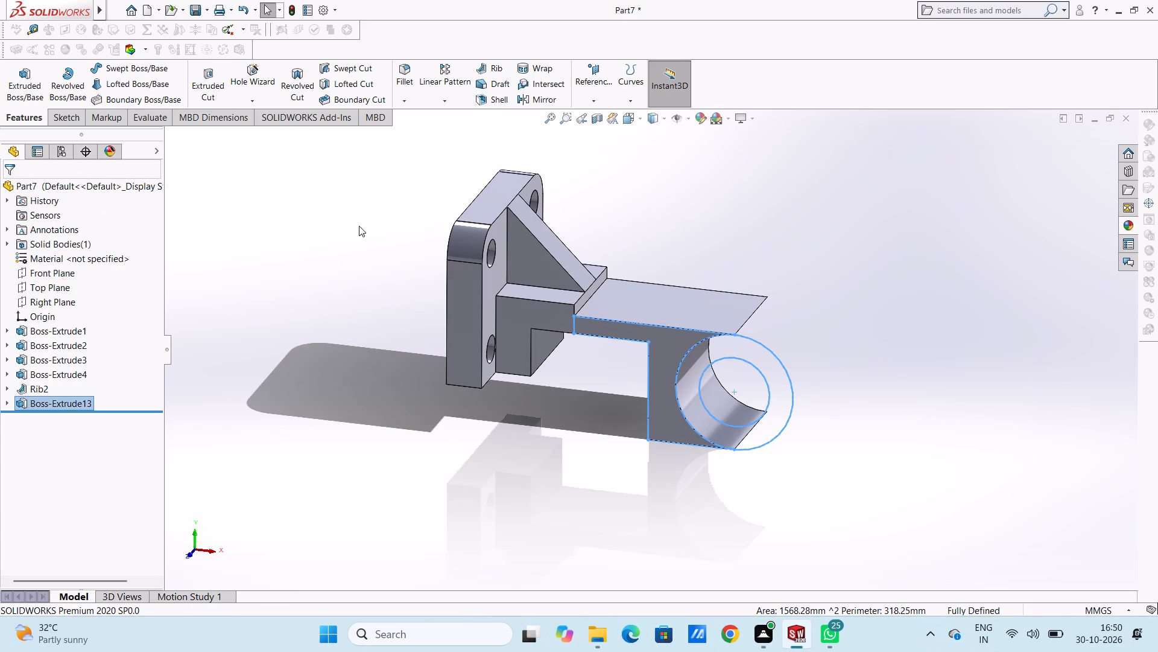
{"action": "left_click", "coordinate": [359, 226]}
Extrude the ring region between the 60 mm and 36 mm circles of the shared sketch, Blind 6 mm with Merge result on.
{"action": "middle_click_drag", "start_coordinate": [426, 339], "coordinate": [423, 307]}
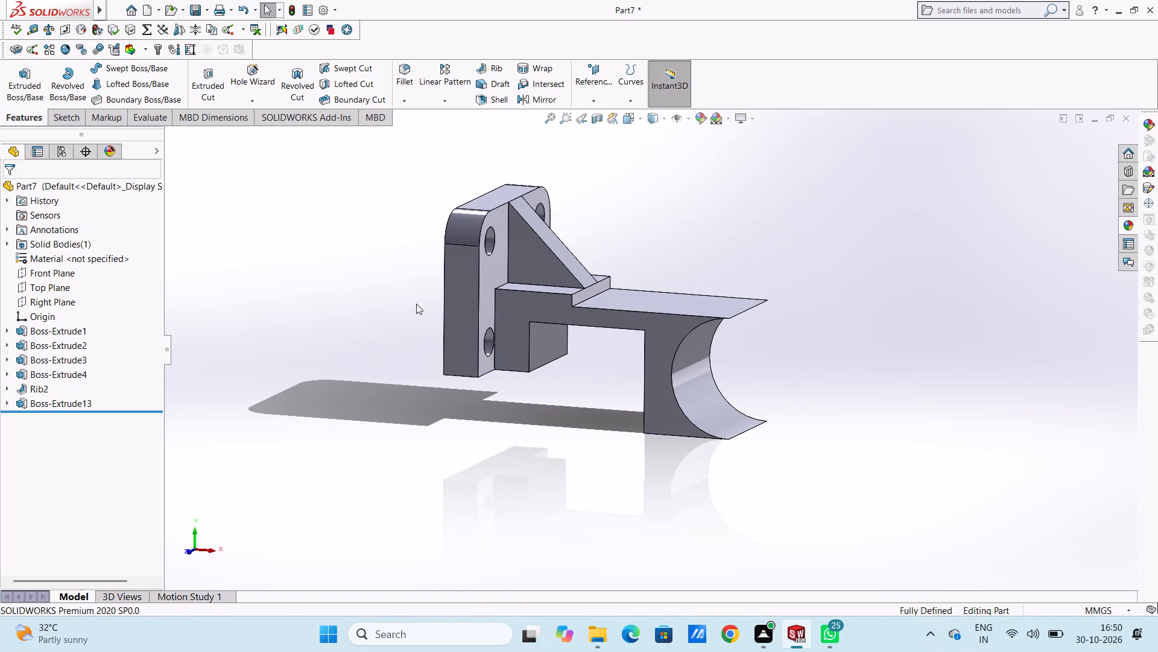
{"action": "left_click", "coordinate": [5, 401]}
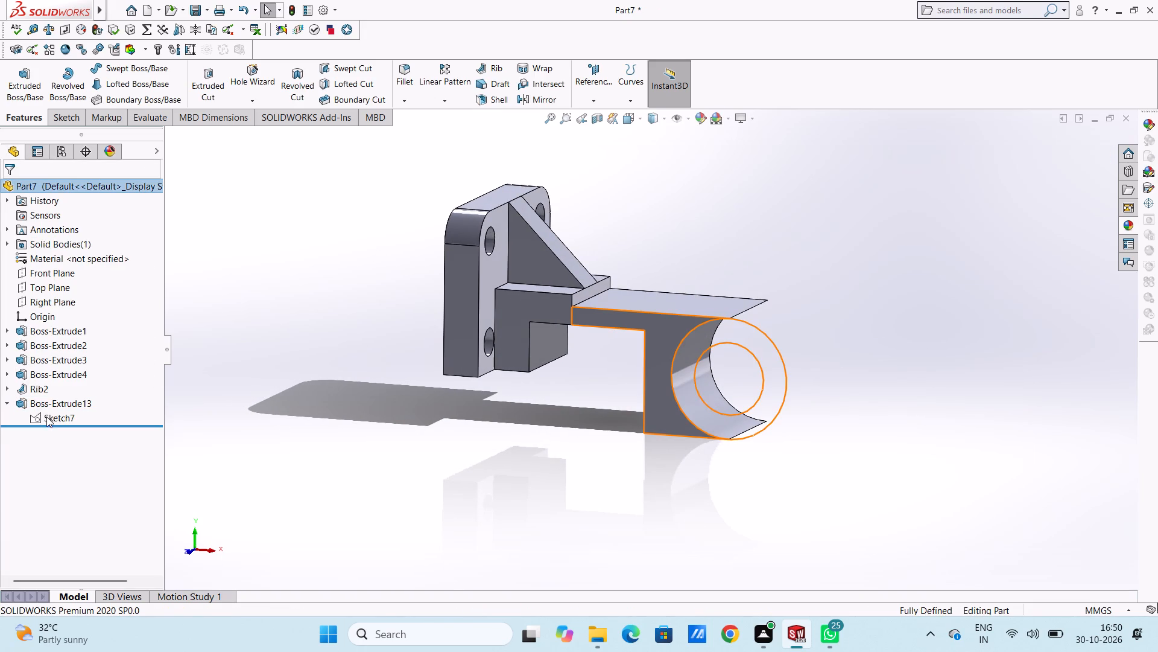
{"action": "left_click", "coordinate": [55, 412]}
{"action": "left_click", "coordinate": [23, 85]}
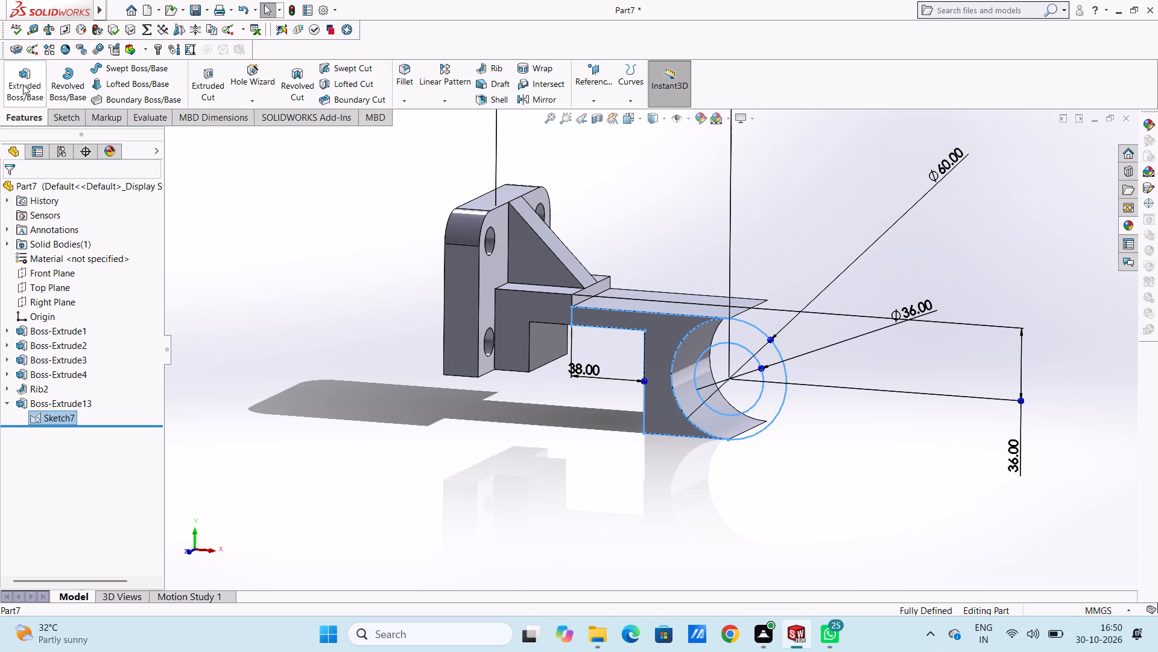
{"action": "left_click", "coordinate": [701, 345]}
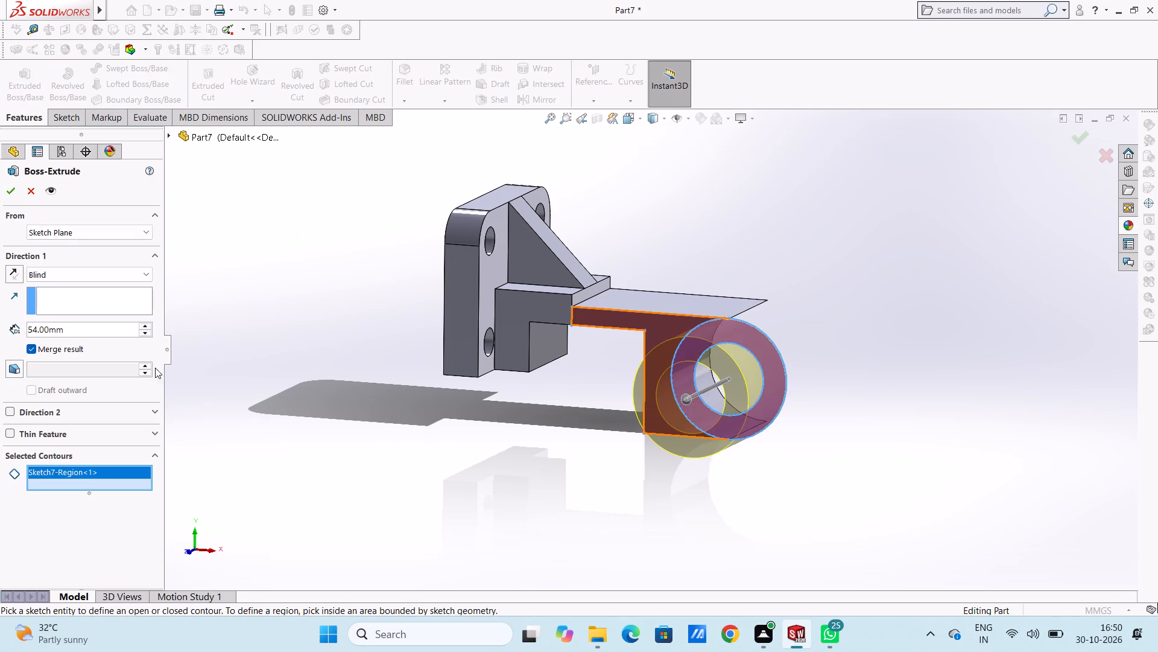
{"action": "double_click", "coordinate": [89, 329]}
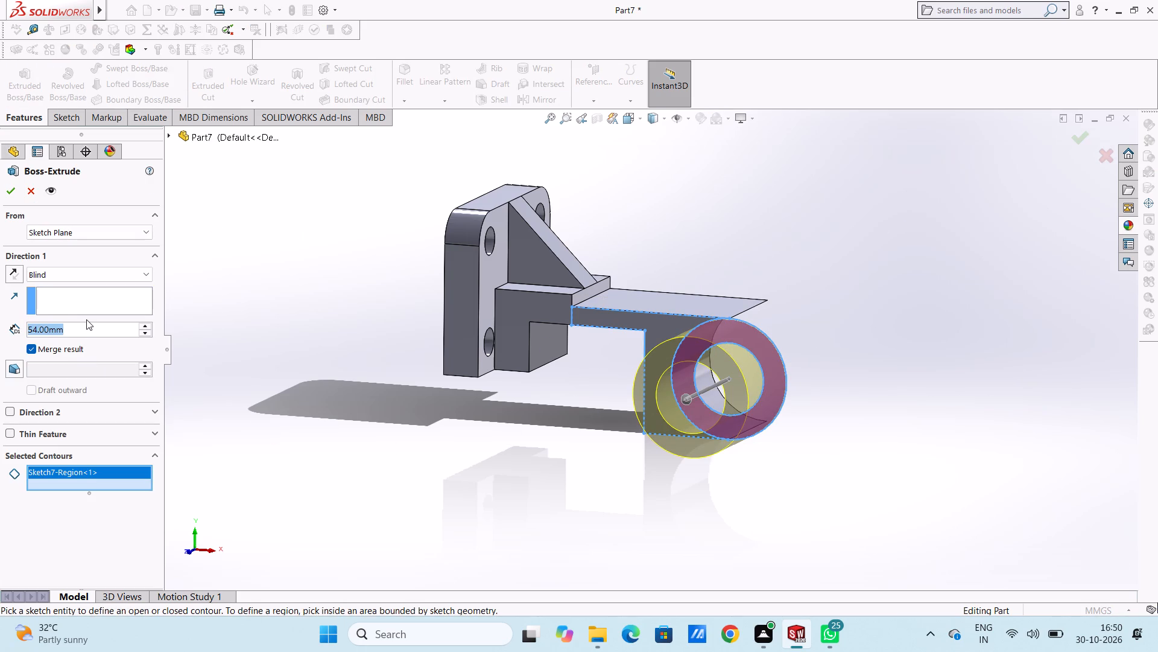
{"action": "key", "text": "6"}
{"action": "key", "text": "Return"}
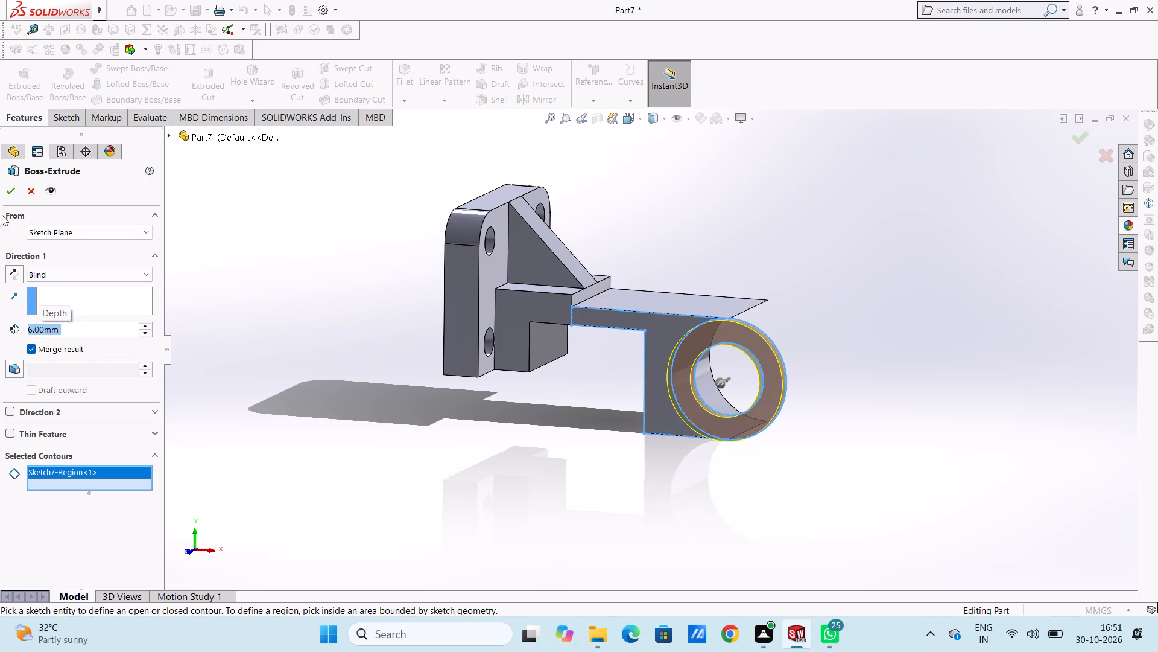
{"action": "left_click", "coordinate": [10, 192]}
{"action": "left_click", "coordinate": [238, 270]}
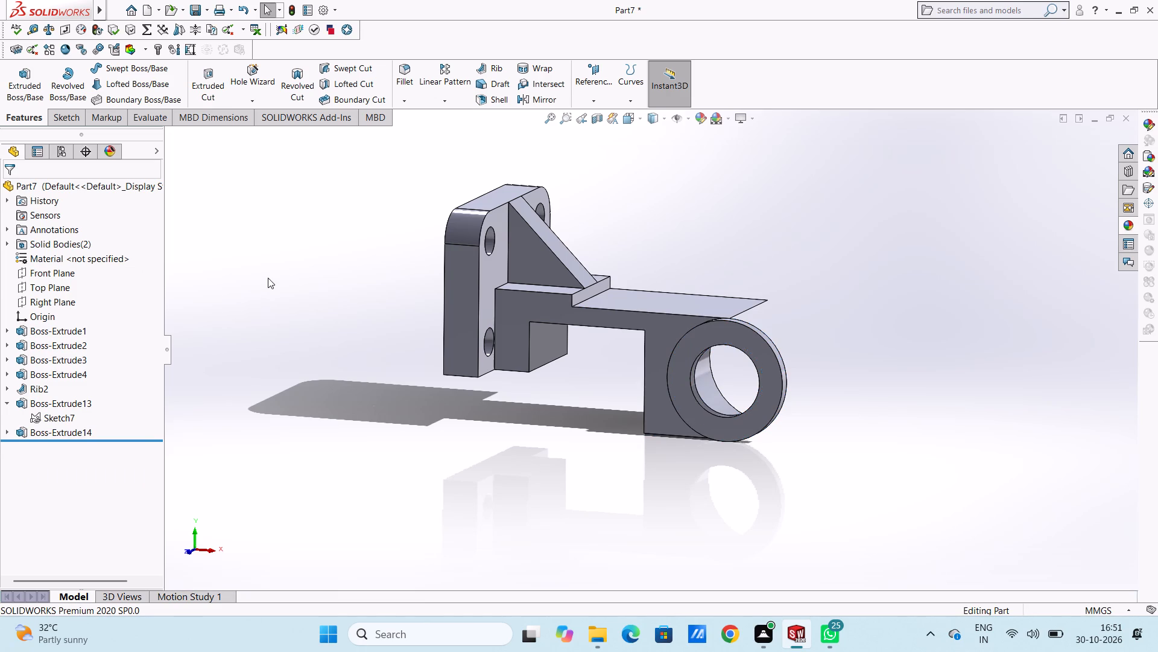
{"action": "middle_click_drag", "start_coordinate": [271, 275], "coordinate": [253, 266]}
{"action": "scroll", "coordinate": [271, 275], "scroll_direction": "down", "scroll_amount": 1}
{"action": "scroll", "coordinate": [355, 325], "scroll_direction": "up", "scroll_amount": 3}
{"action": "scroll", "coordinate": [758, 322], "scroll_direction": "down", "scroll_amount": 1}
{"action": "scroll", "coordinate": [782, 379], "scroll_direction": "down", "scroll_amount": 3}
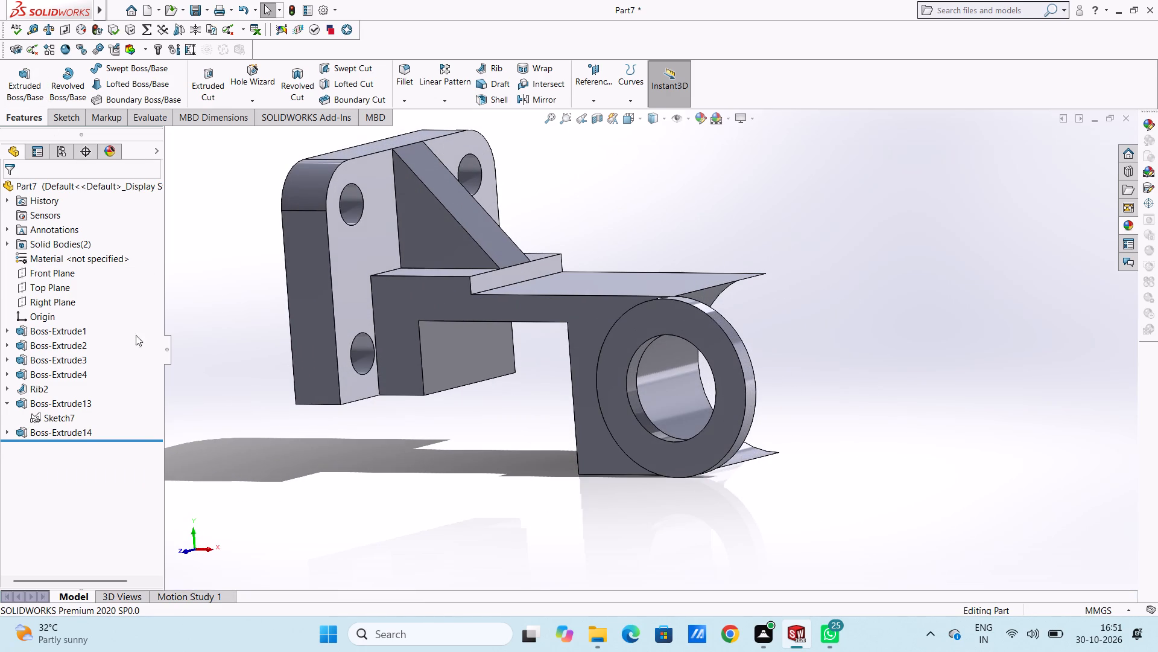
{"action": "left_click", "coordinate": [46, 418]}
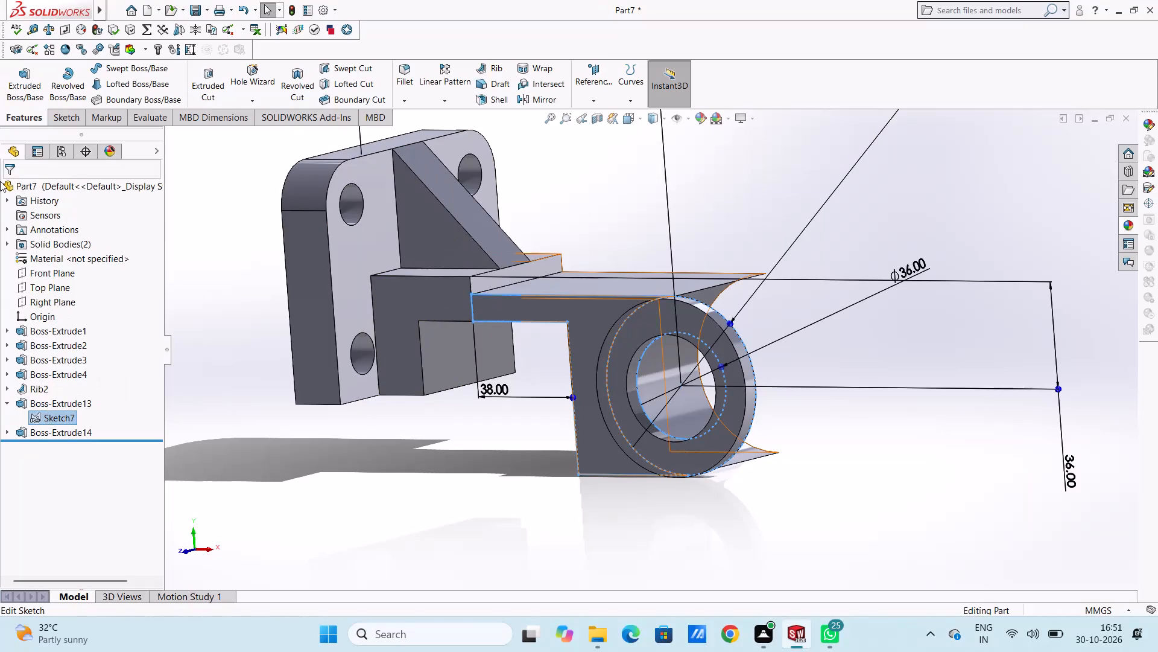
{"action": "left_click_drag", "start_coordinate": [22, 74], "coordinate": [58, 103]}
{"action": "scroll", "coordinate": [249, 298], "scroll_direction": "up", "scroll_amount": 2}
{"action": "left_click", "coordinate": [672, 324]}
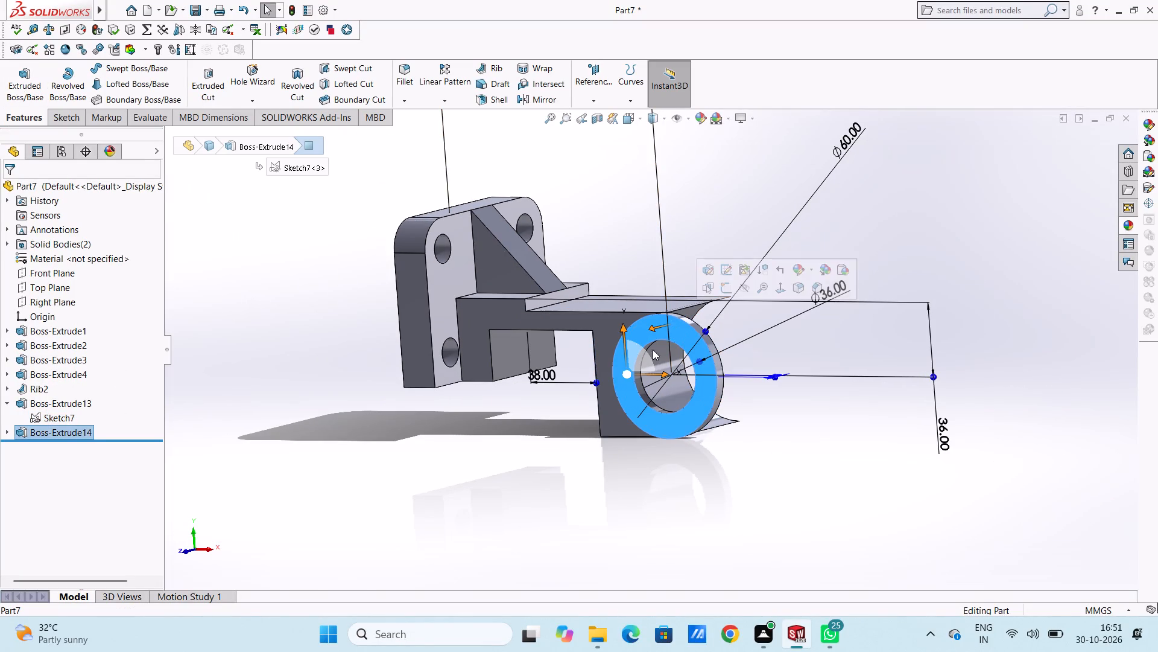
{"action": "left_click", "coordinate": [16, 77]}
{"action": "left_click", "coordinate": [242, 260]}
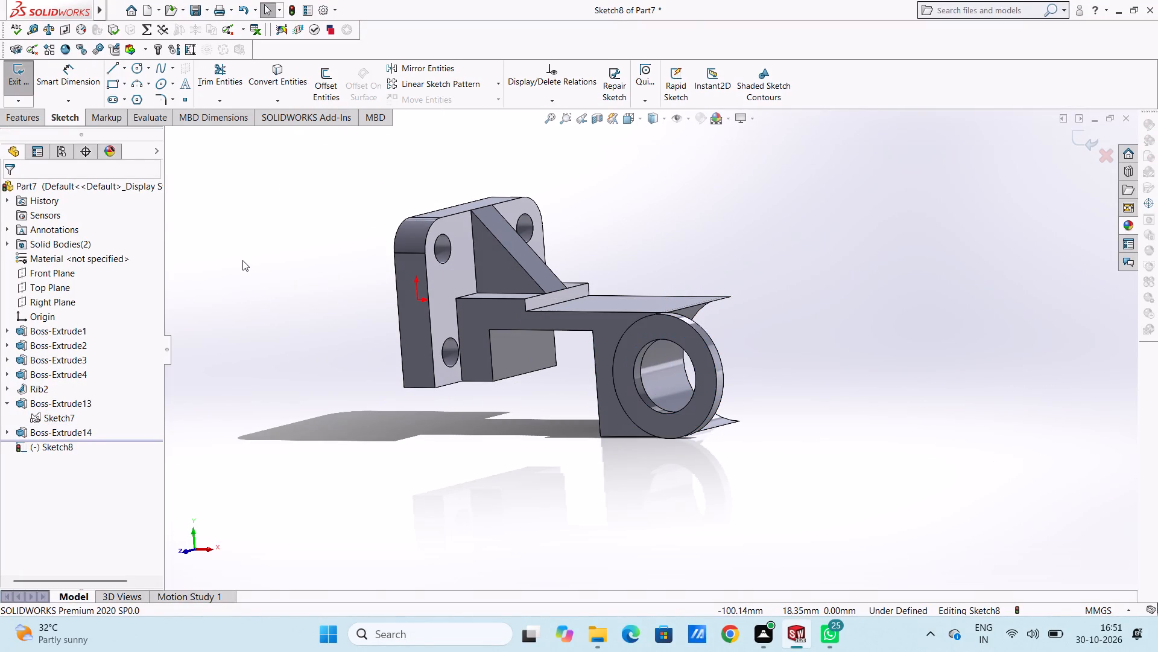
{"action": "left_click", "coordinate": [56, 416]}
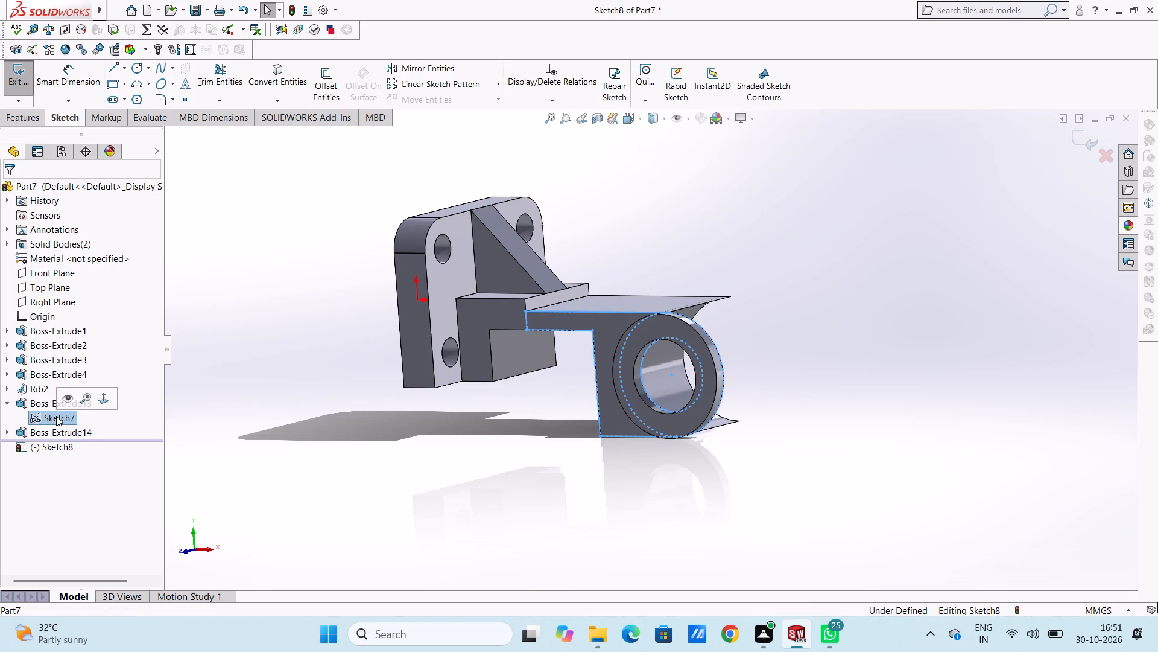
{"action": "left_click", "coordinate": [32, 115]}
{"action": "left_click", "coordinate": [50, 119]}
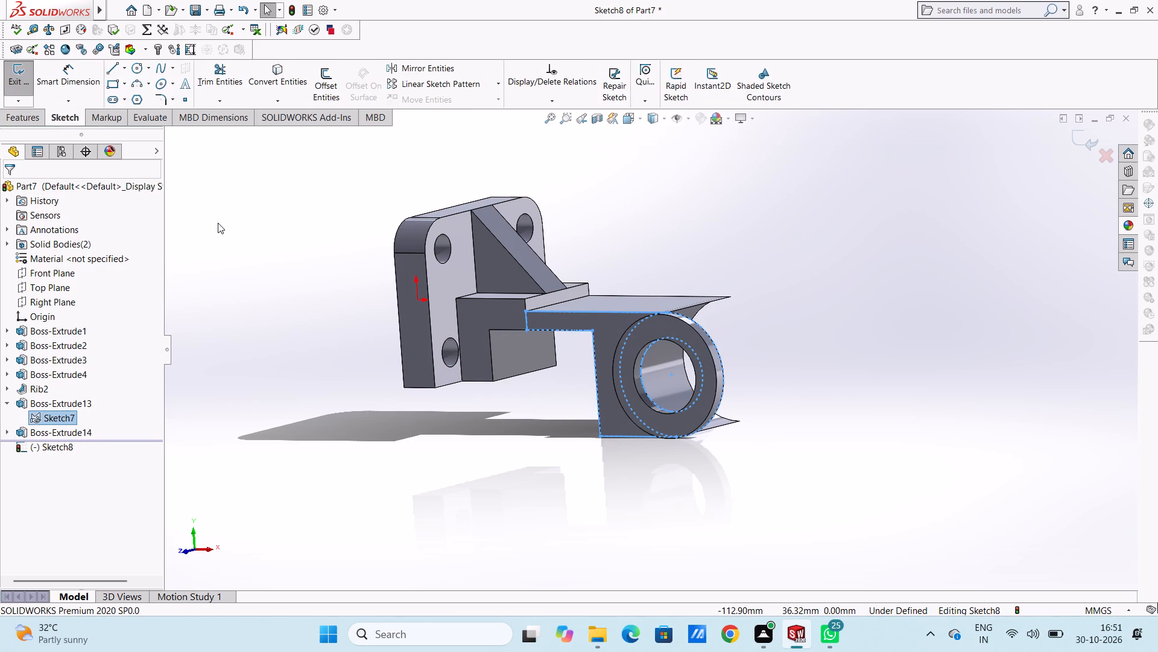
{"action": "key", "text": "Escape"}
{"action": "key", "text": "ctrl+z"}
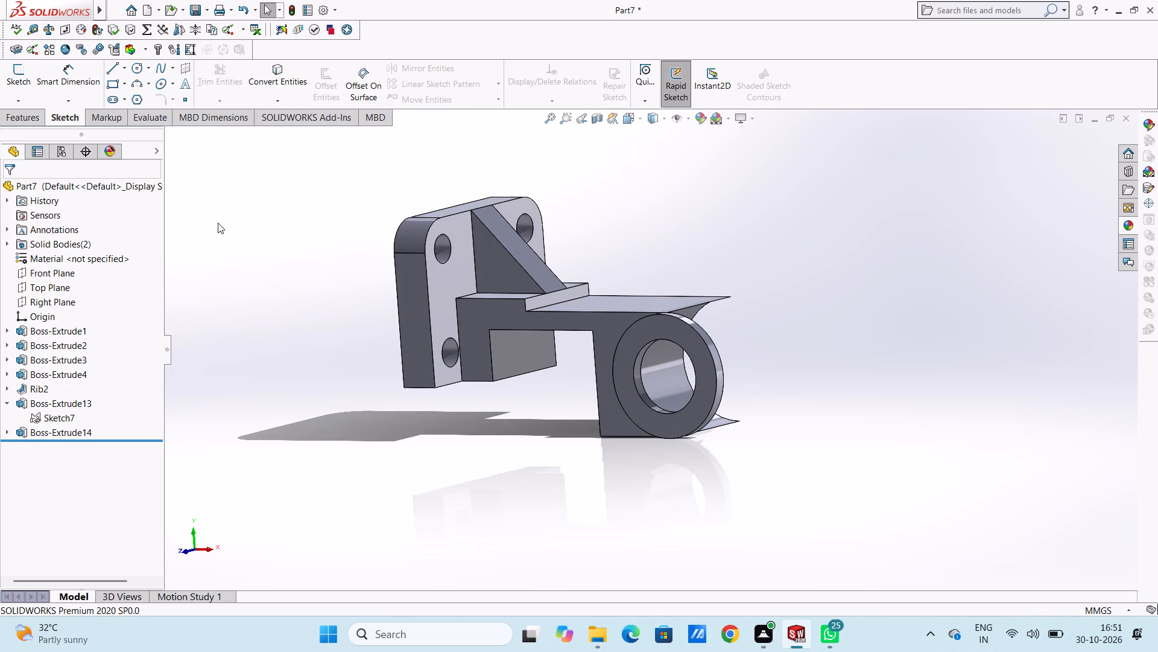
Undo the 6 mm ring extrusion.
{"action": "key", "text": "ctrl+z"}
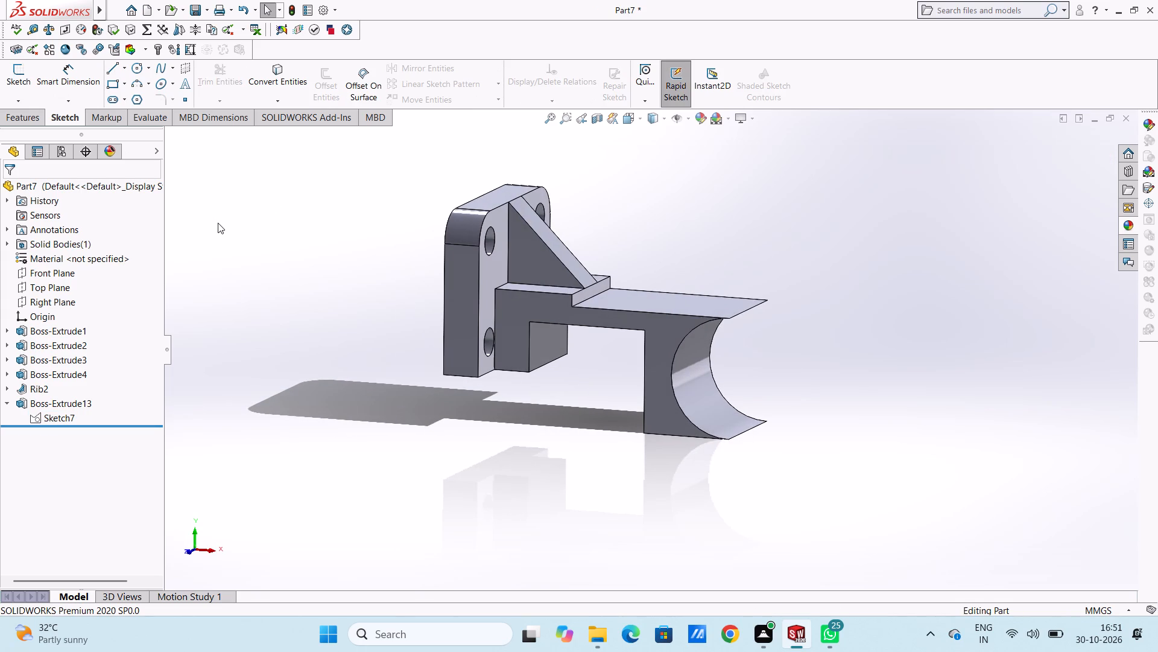
Extrude the ring region between the 60 mm and 36 mm circles from the arm's sketch, Blind 6 mm outward with Merge result on.
{"action": "left_click", "coordinate": [57, 416]}
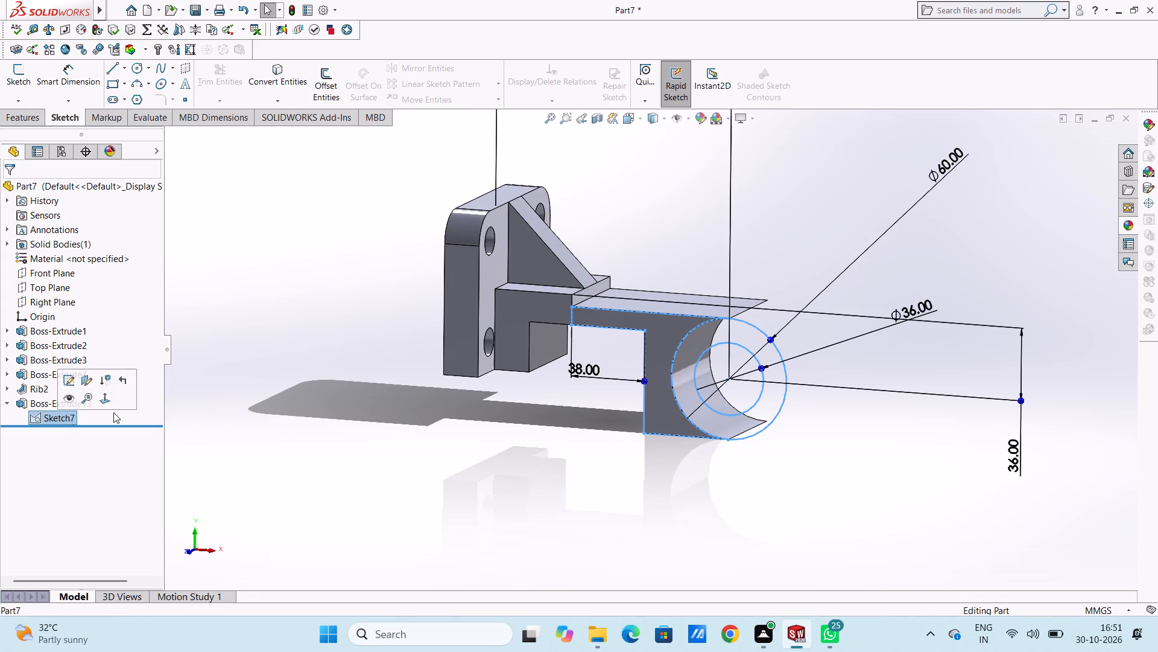
{"action": "left_click", "coordinate": [54, 117]}
{"action": "left_click", "coordinate": [35, 115]}
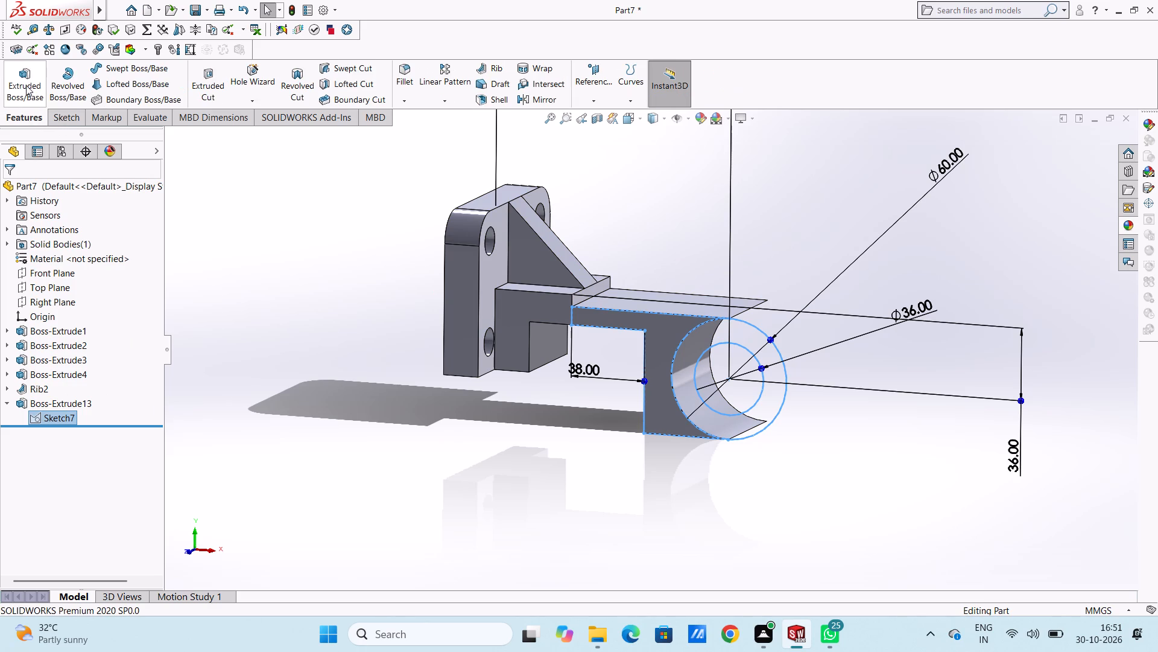
{"action": "left_click", "coordinate": [26, 85]}
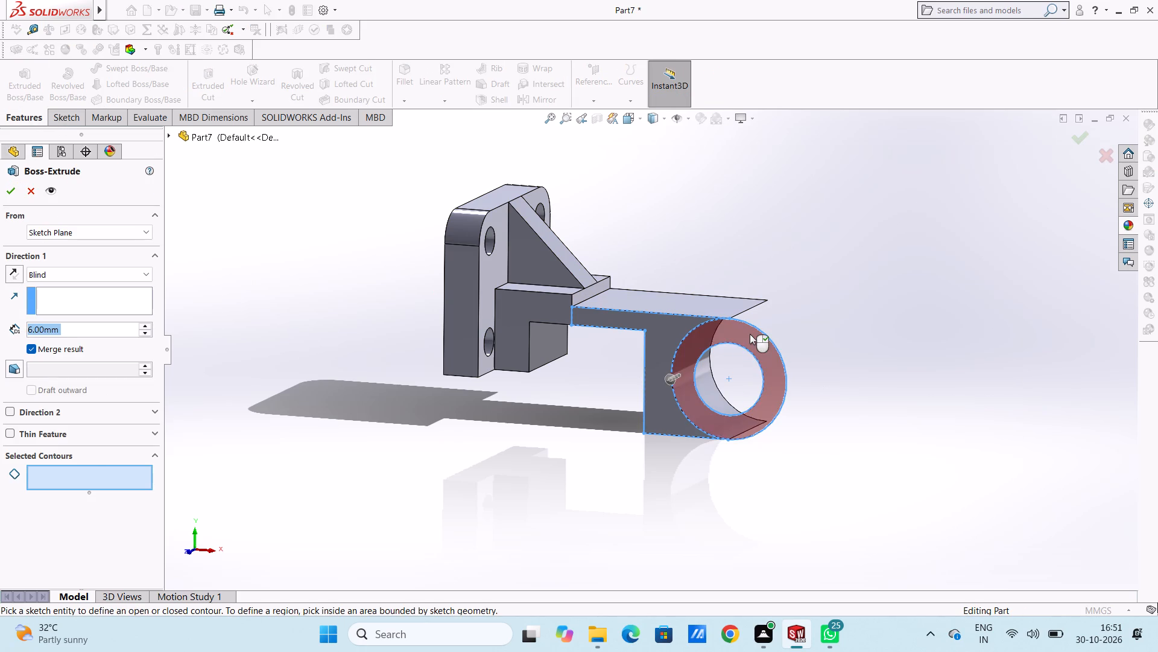
{"action": "left_click", "coordinate": [750, 334]}
{"action": "middle_click_drag", "start_coordinate": [511, 486], "coordinate": [458, 481]}
{"action": "left_click", "coordinate": [8, 190]}
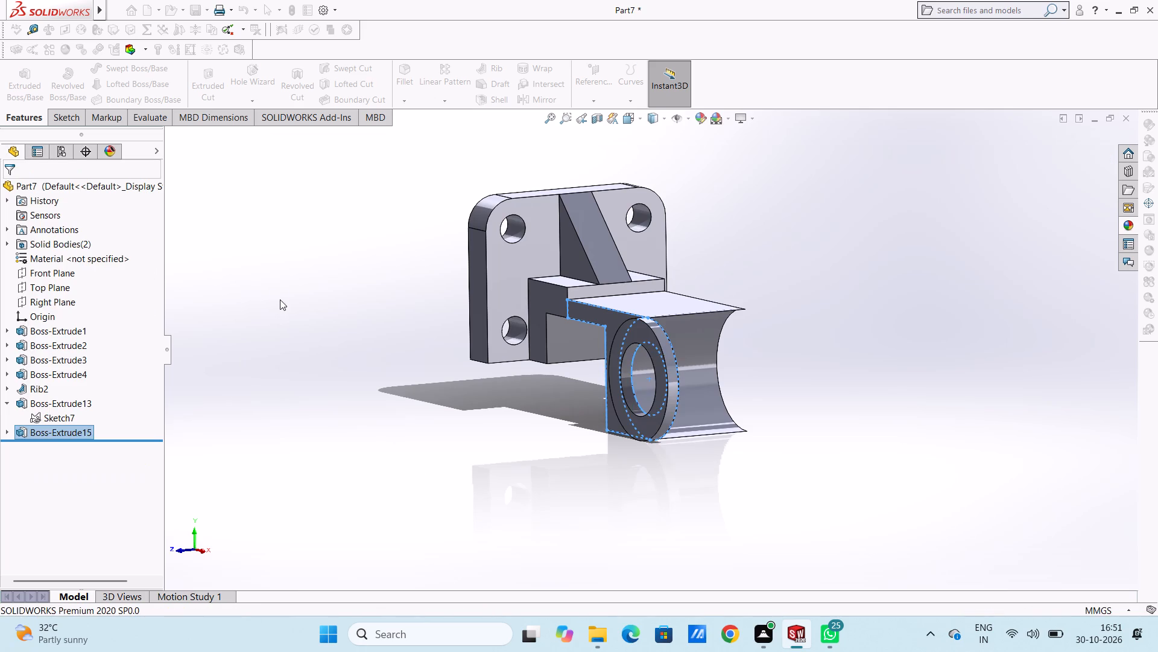
{"action": "left_click", "coordinate": [280, 299]}
Extrude the same ring region from the arm's sketch again, Blind 18 mm in the reversed direction with Merge result on.
{"action": "left_click", "coordinate": [69, 419]}
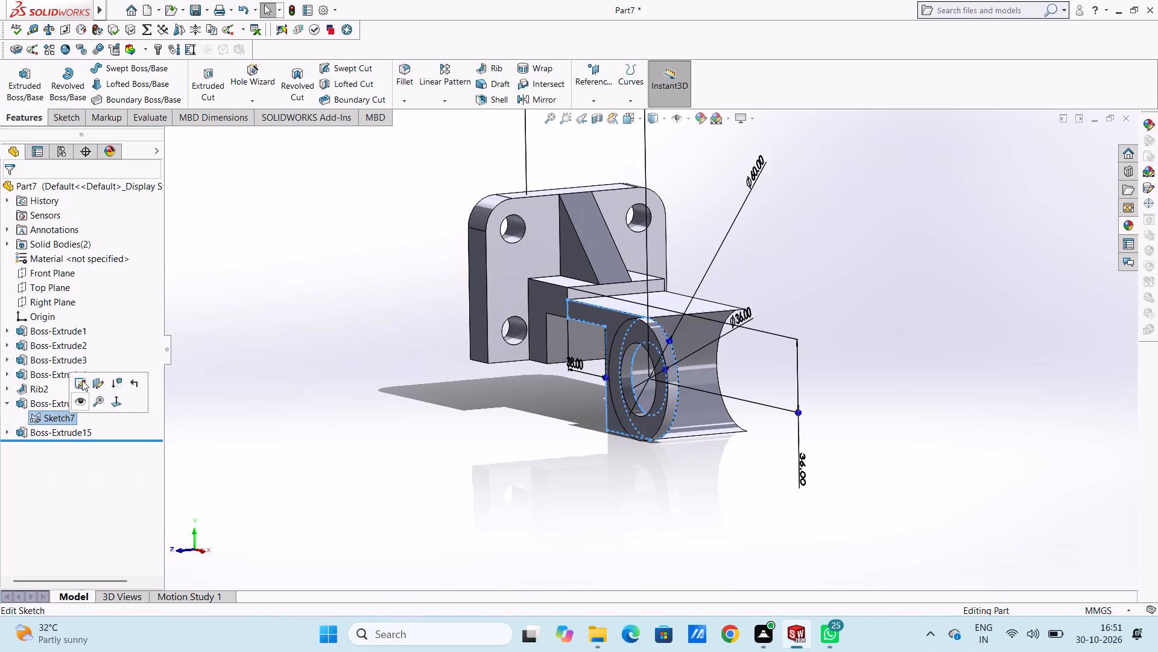
{"action": "left_click", "coordinate": [22, 78]}
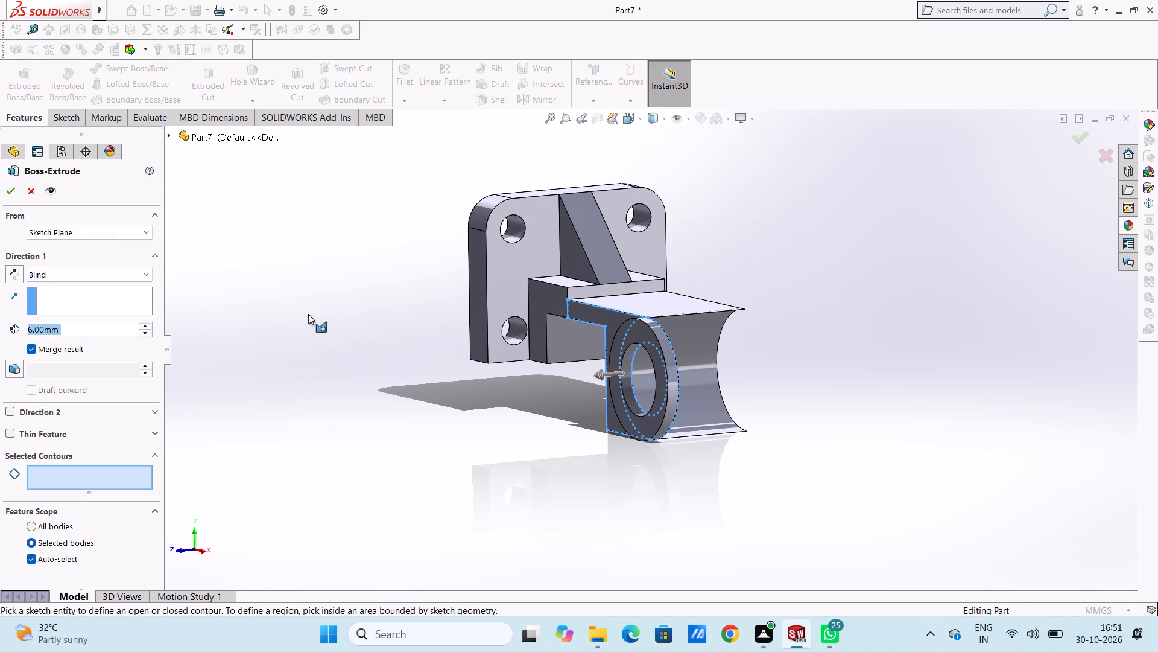
{"action": "middle_click_drag", "start_coordinate": [686, 350], "coordinate": [707, 356]}
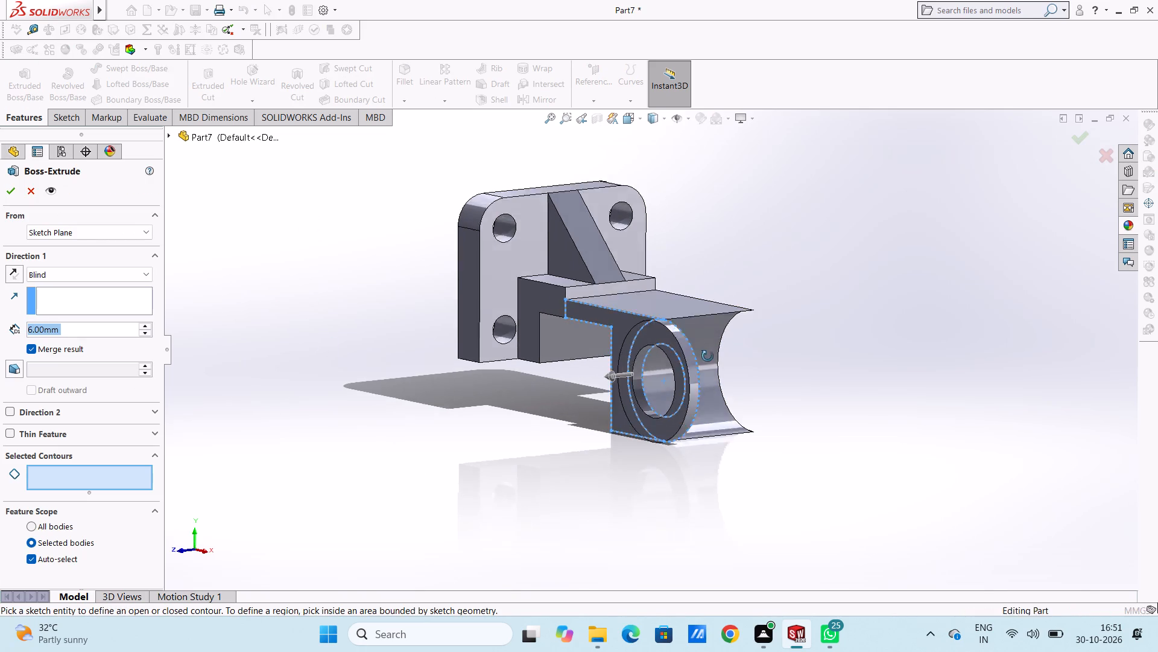
{"action": "middle_click_drag", "start_coordinate": [707, 356], "coordinate": [732, 358]}
{"action": "left_click", "coordinate": [724, 337]}
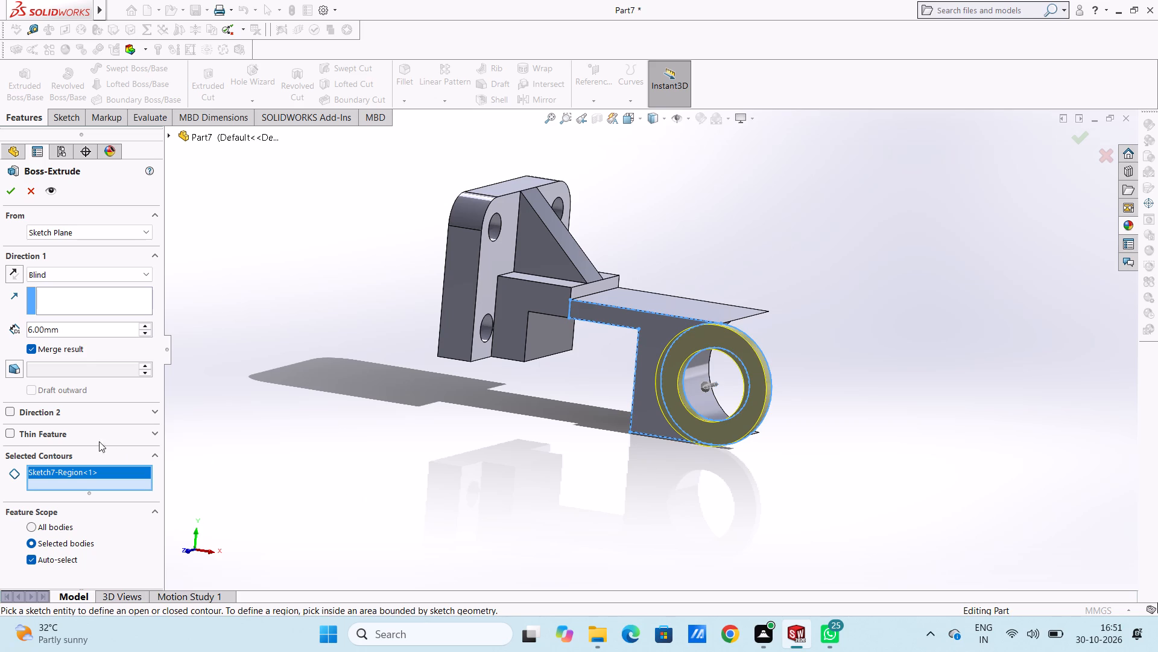
{"action": "double_click", "coordinate": [84, 327]}
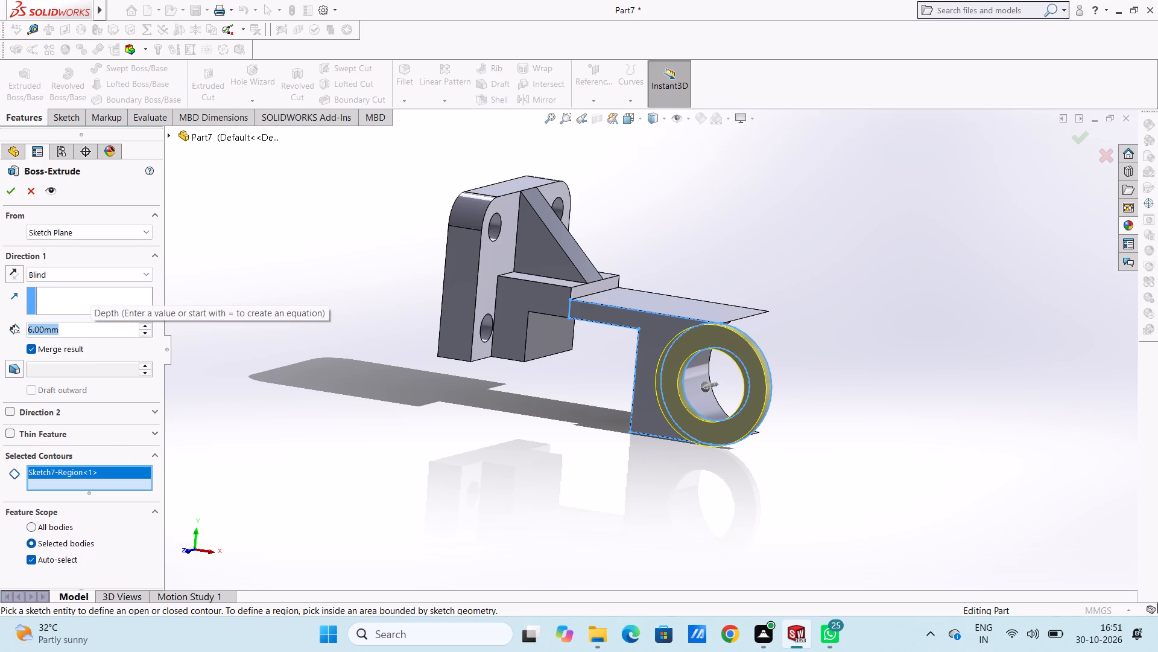
{"action": "type", "text": "18"}
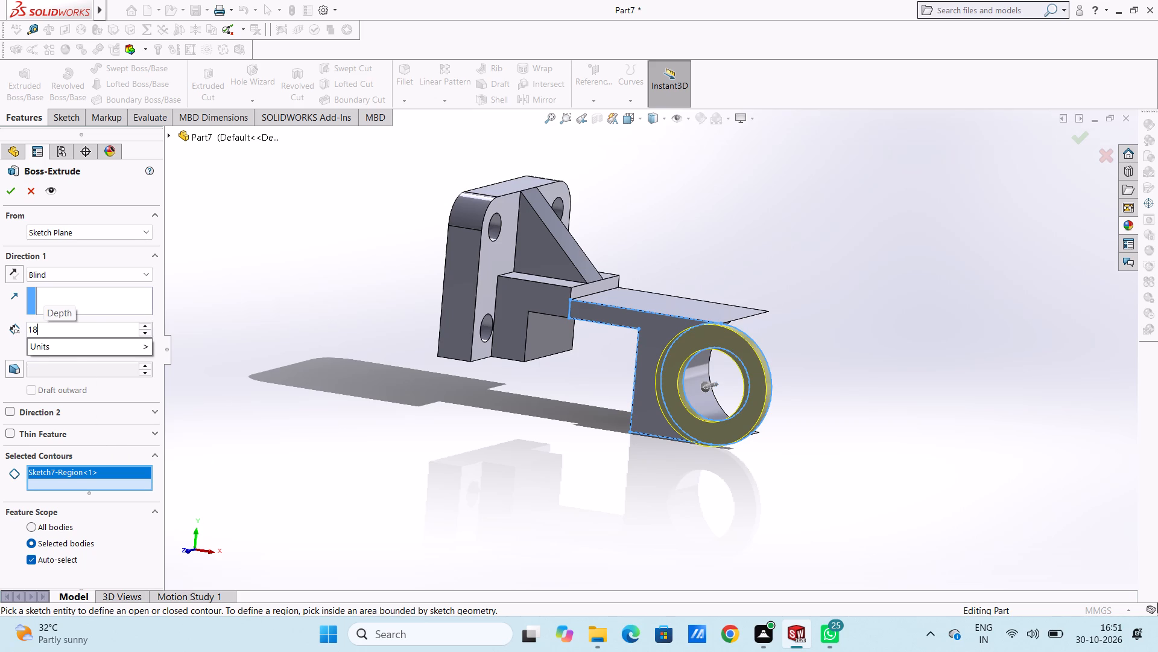
{"action": "key", "text": "Return"}
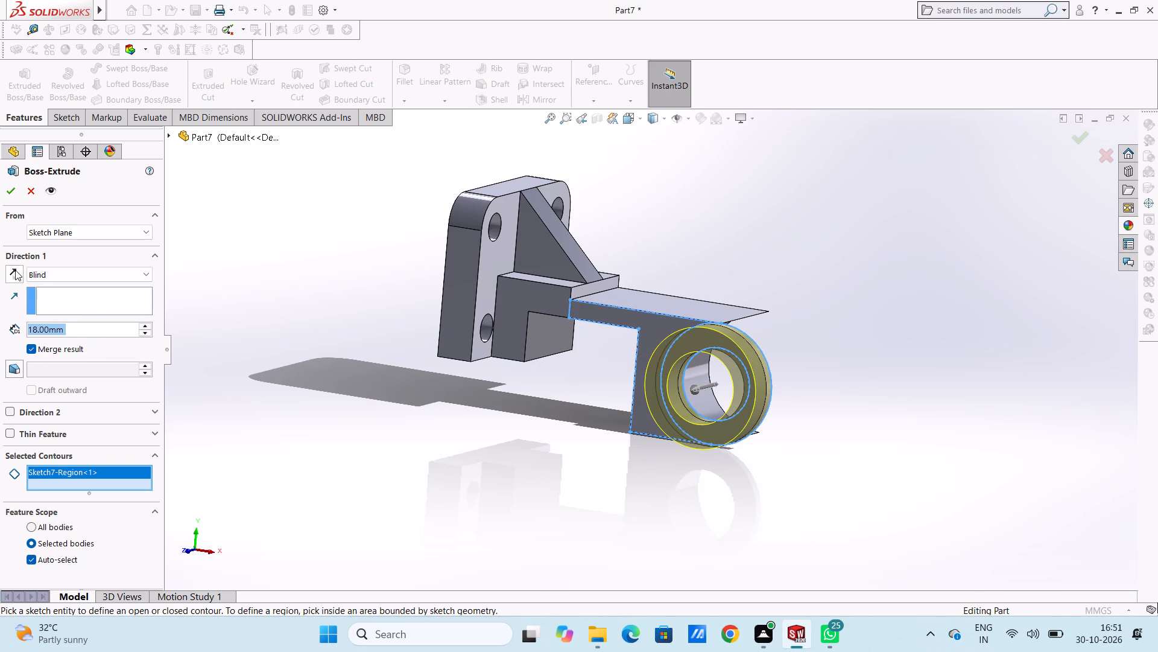
{"action": "left_click", "coordinate": [15, 270]}
{"action": "left_click", "coordinate": [8, 189]}
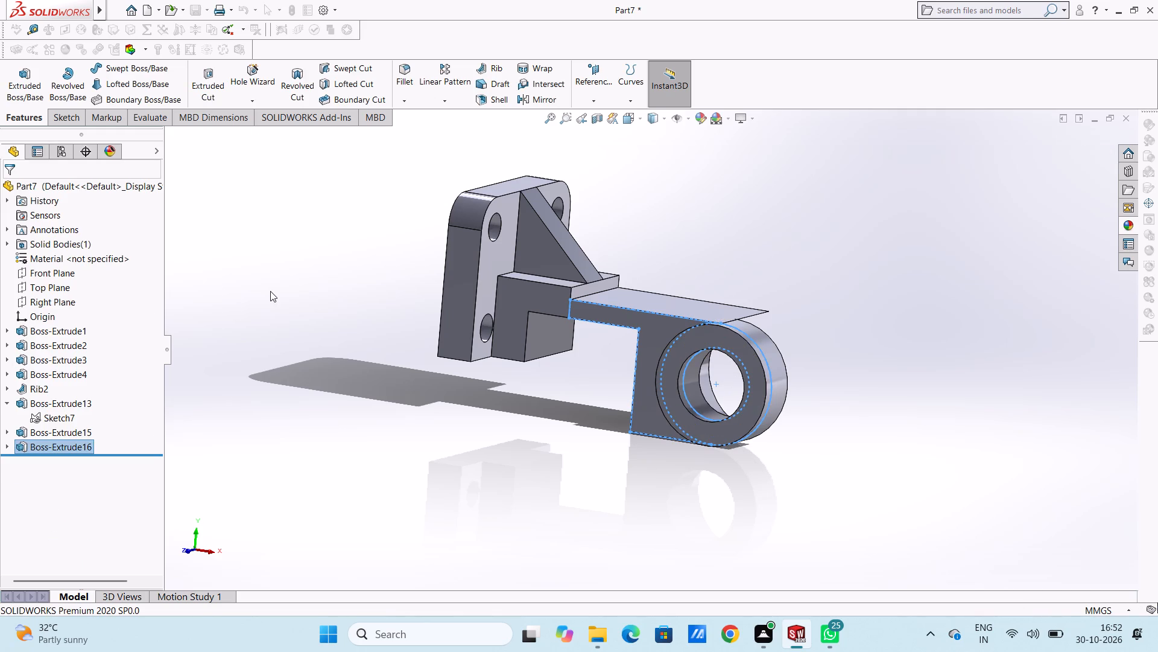
{"action": "left_click", "coordinate": [270, 291]}
Extrude the arm sketch's 60/36 mm ring region from the arm's opposite side face, Blind 18 mm inward with Merge result on.
{"action": "middle_click_drag", "start_coordinate": [299, 310], "coordinate": [272, 391]}
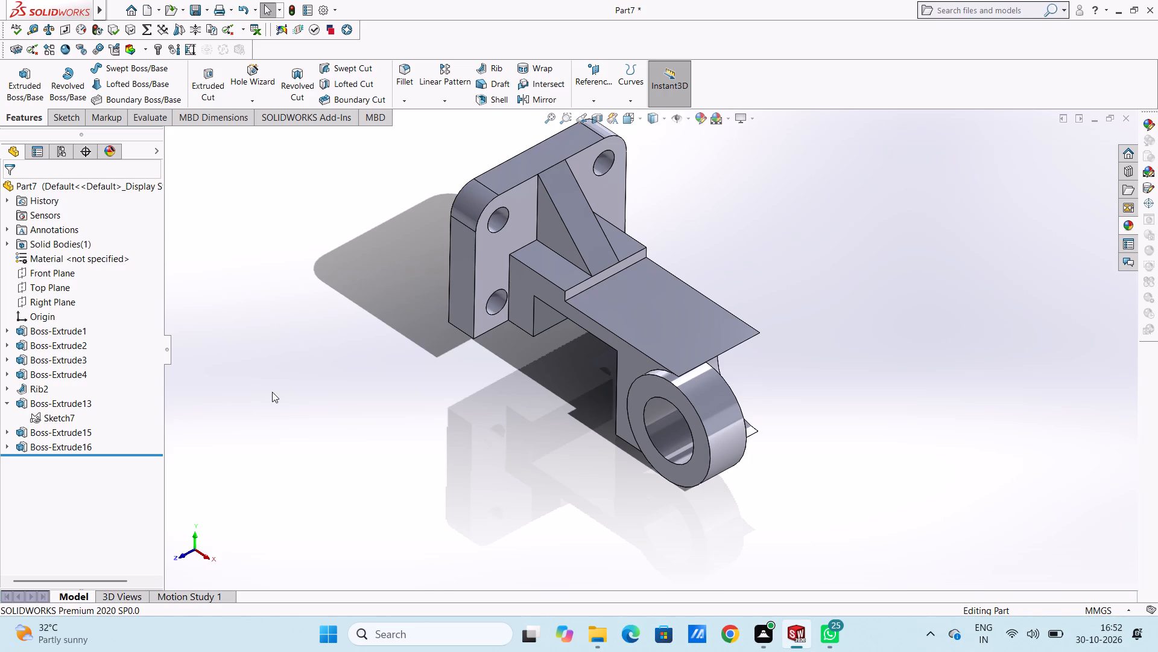
{"action": "scroll", "coordinate": [539, 309], "scroll_direction": "up", "scroll_amount": 3}
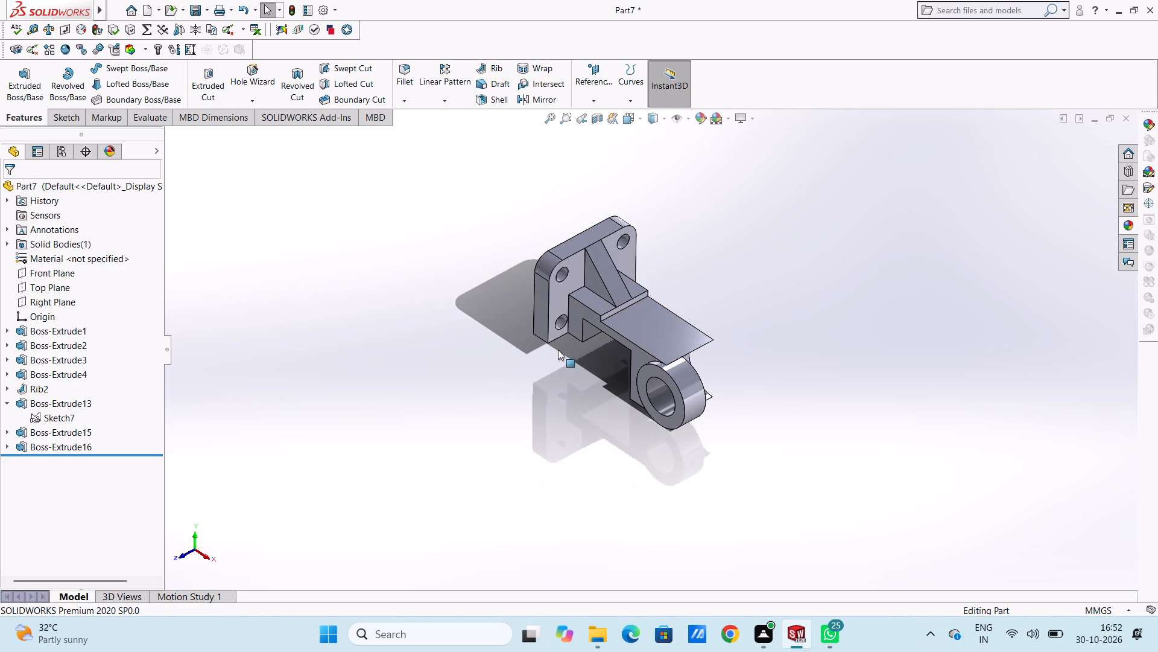
{"action": "middle_click_drag", "start_coordinate": [558, 350], "coordinate": [542, 276]}
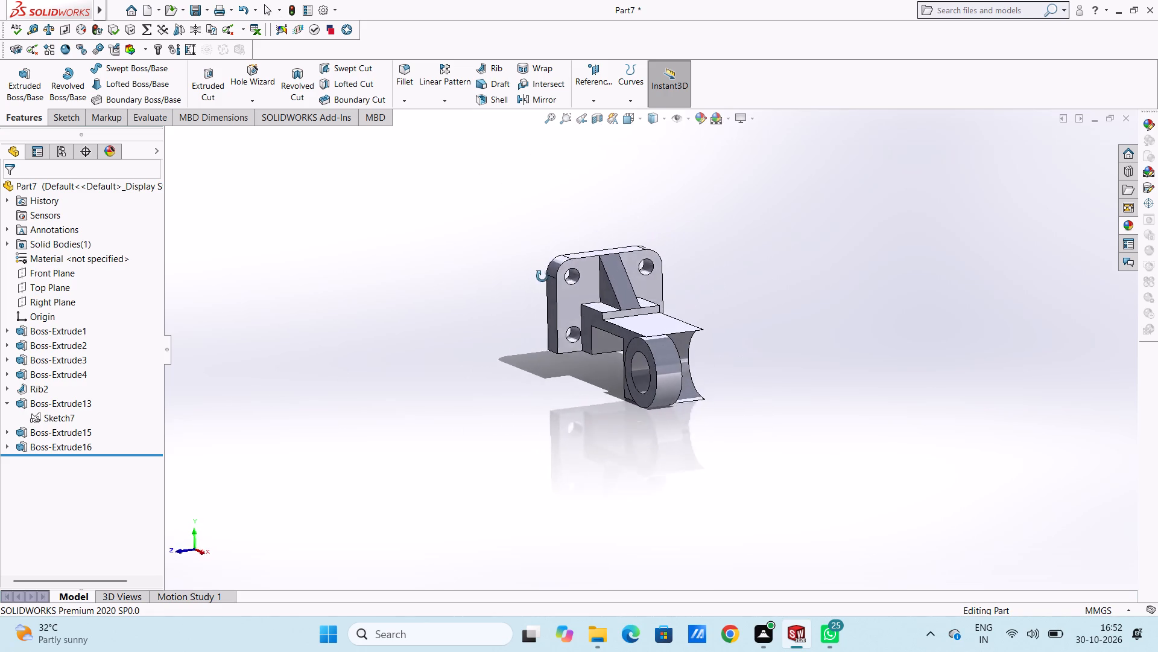
{"action": "middle_click_drag", "start_coordinate": [542, 276], "coordinate": [525, 316]}
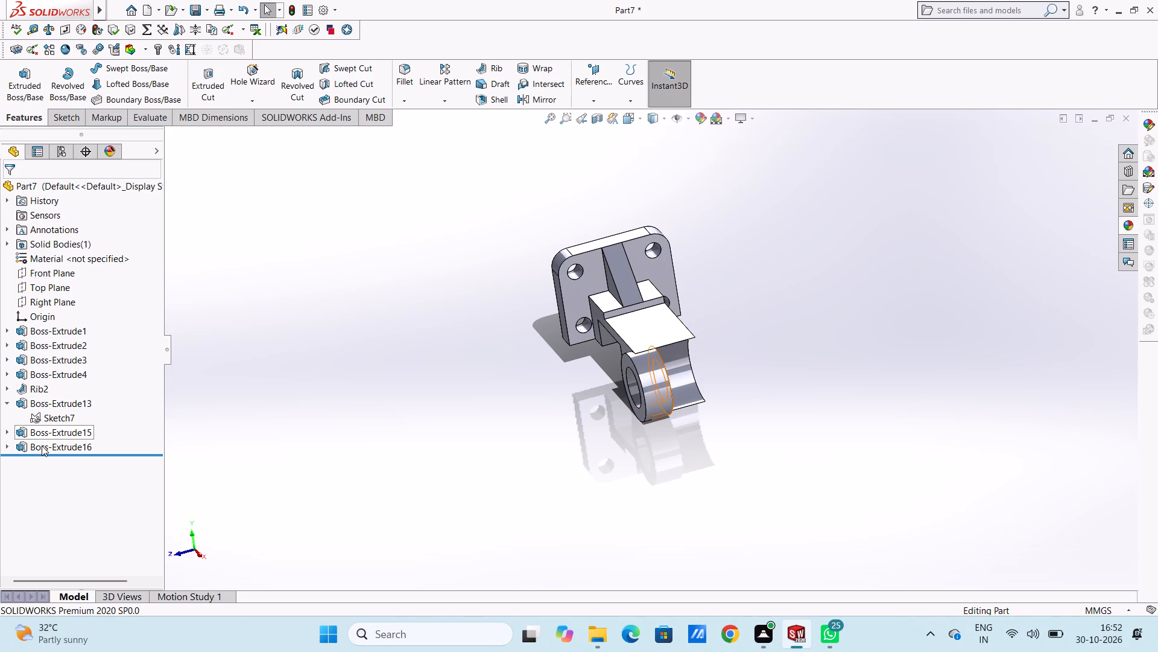
{"action": "left_click", "coordinate": [42, 414]}
{"action": "left_click", "coordinate": [25, 74]}
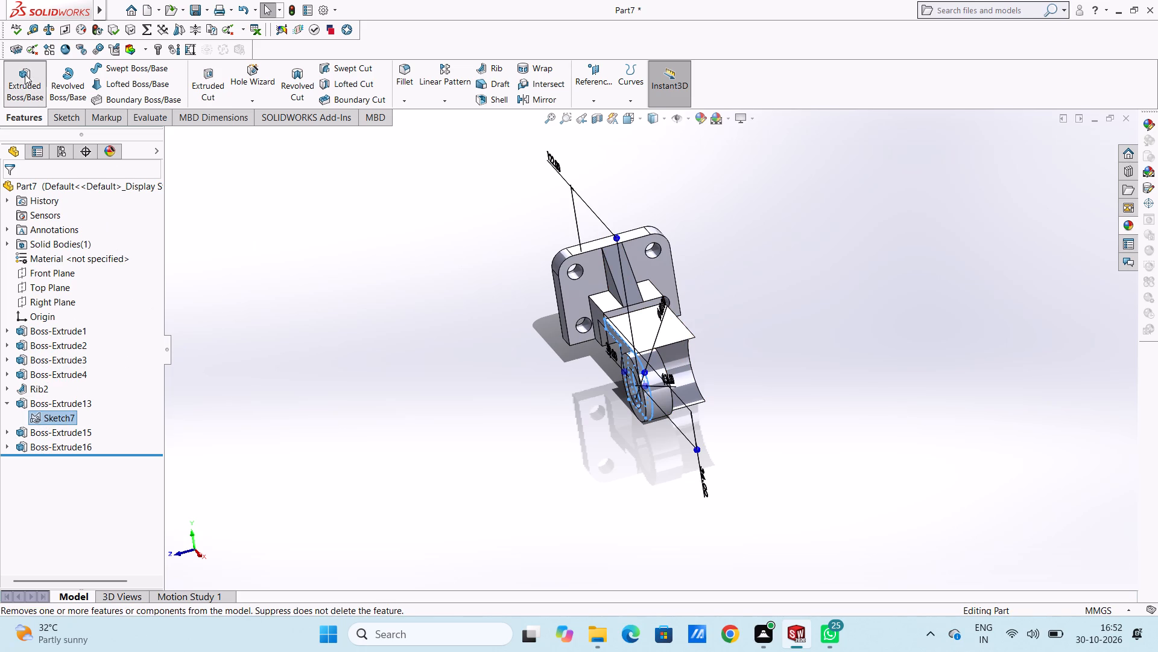
{"action": "middle_click_drag", "start_coordinate": [435, 371], "coordinate": [479, 360]}
{"action": "scroll", "coordinate": [734, 400], "scroll_direction": "down", "scroll_amount": 5}
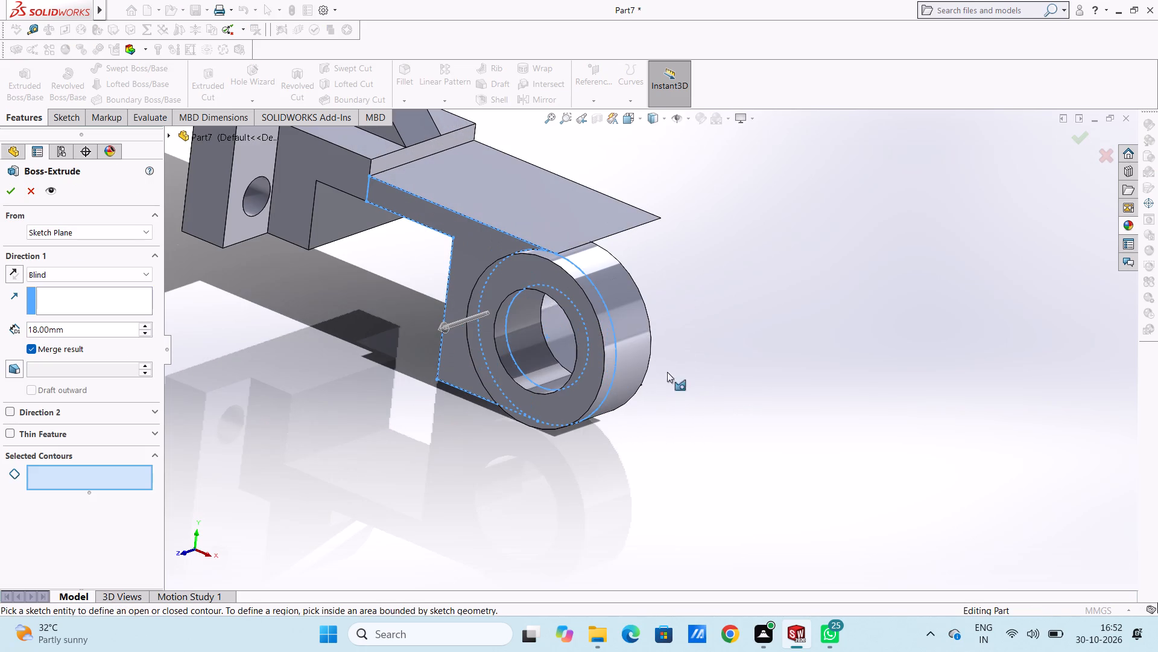
{"action": "left_click", "coordinate": [565, 280]}
{"action": "scroll", "coordinate": [796, 296], "scroll_direction": "up", "scroll_amount": 4}
{"action": "middle_click_drag", "start_coordinate": [780, 335], "coordinate": [730, 306]}
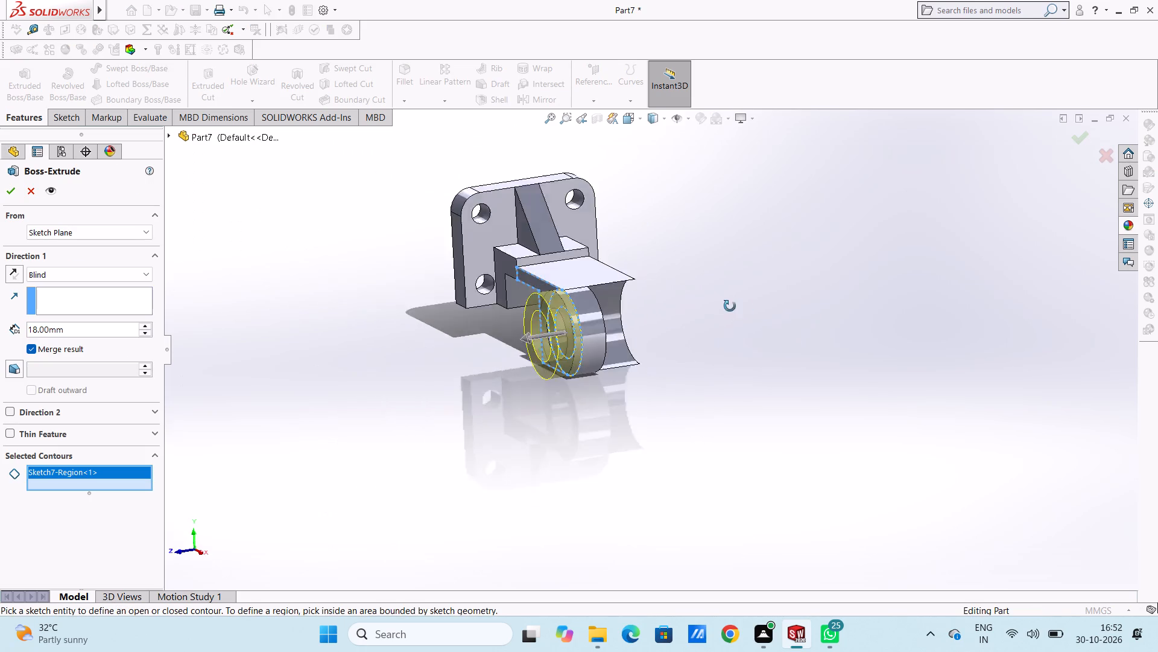
{"action": "middle_click_drag", "start_coordinate": [730, 306], "coordinate": [654, 365]}
{"action": "left_click", "coordinate": [68, 233]}
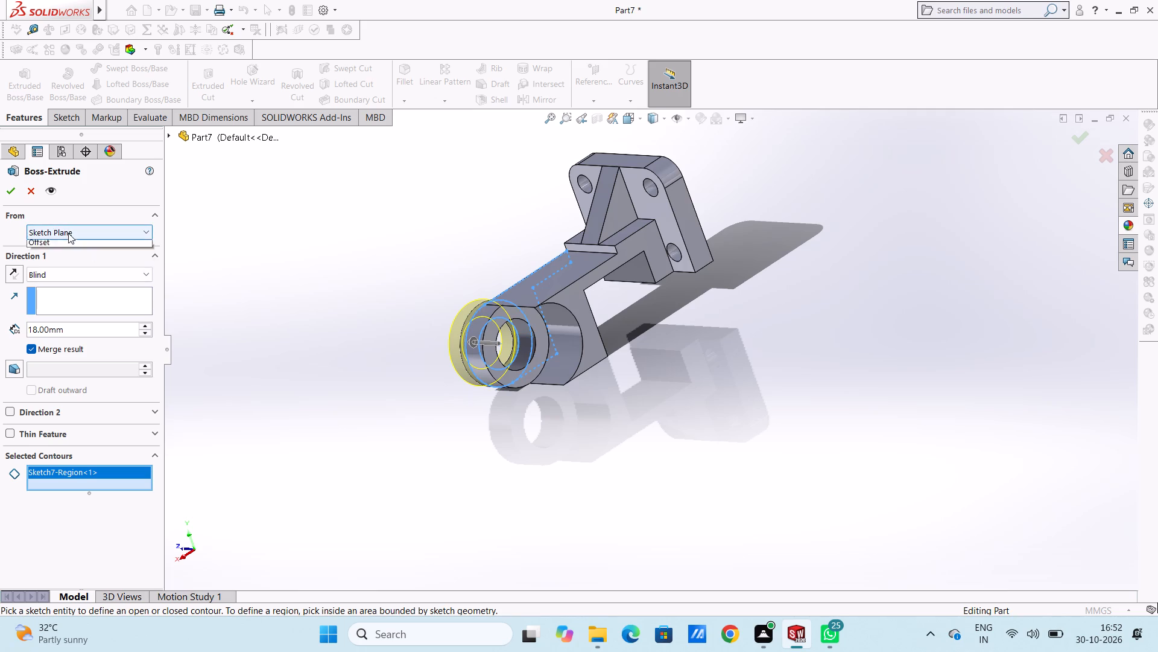
{"action": "left_click", "coordinate": [72, 257]}
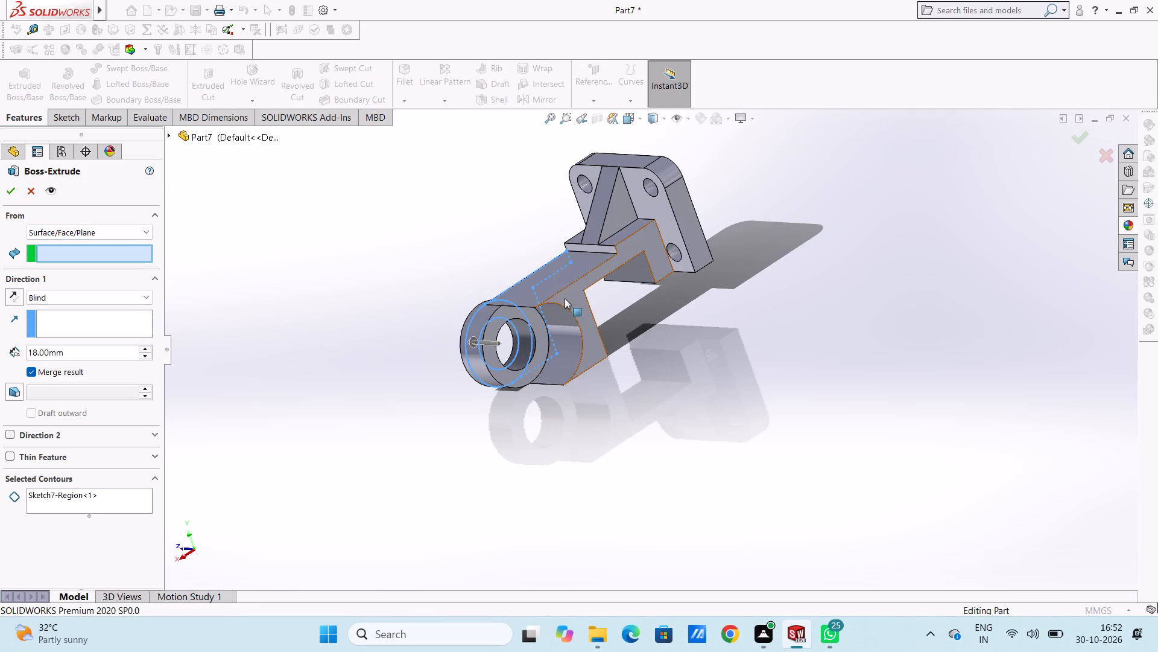
{"action": "left_click", "coordinate": [565, 298]}
{"action": "middle_click_drag", "start_coordinate": [379, 285], "coordinate": [442, 287]}
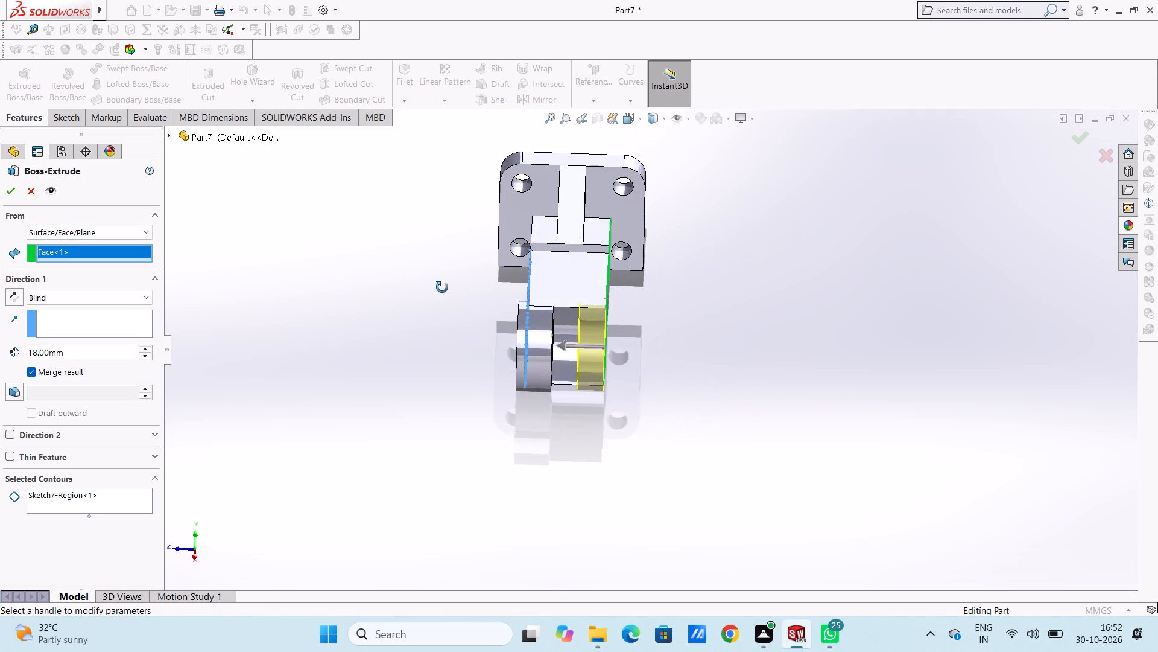
{"action": "middle_click_drag", "start_coordinate": [442, 287], "coordinate": [442, 288]}
{"action": "left_click", "coordinate": [10, 192]}
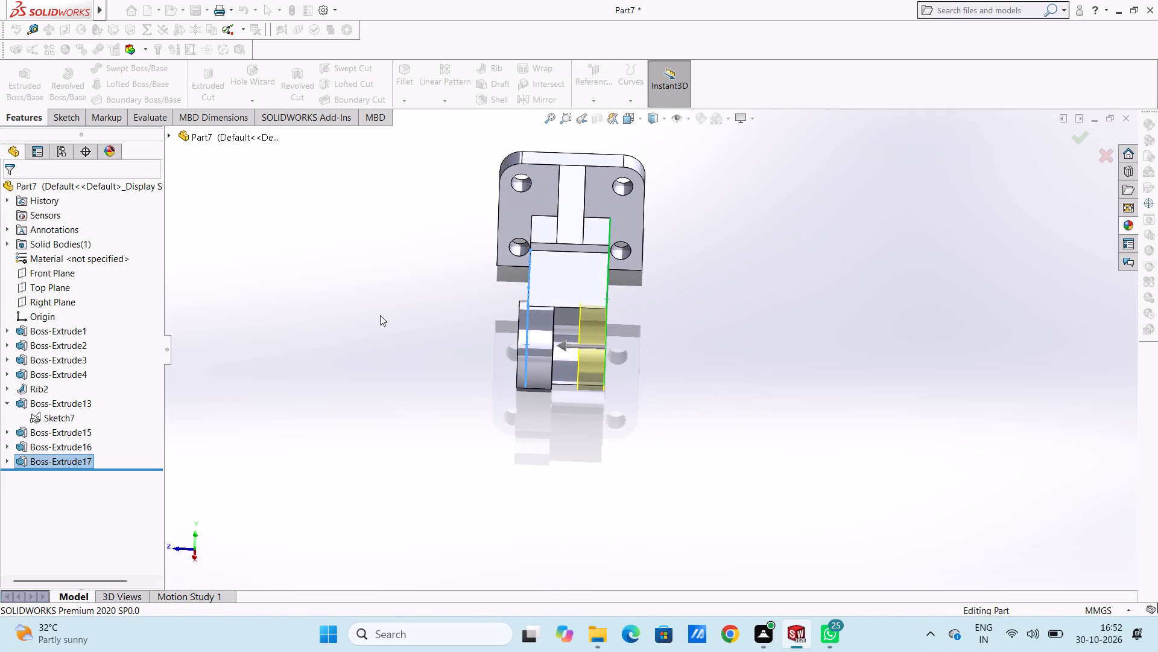
{"action": "left_click", "coordinate": [387, 308]}
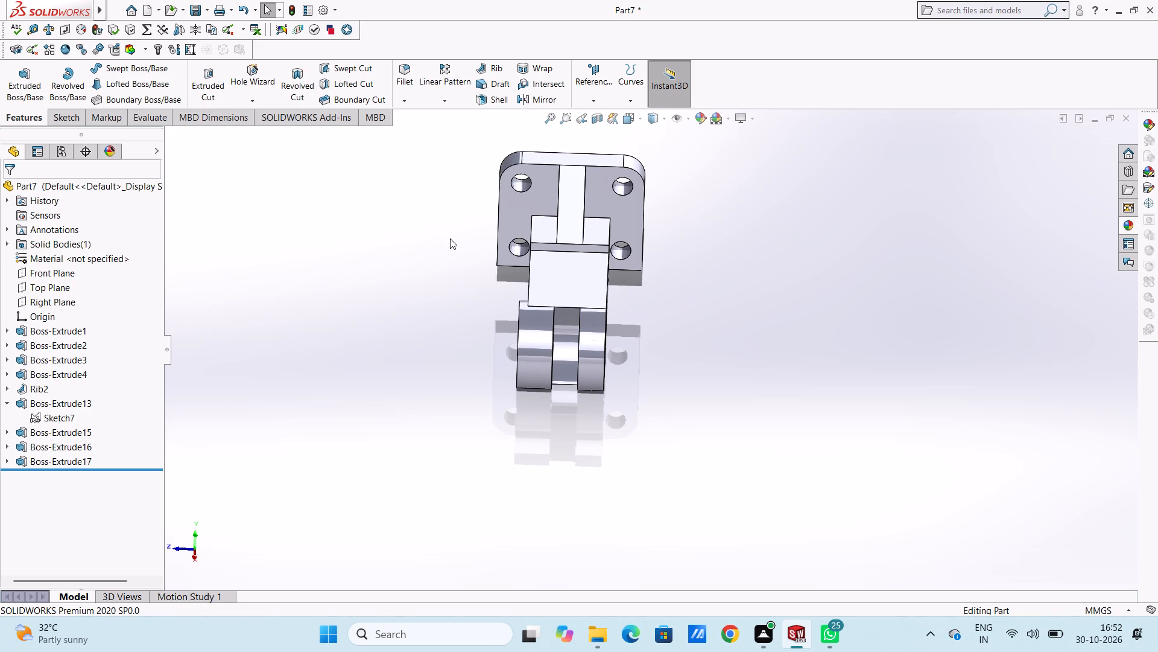
Extrude the same ring region from that opposite side face, Blind 6 mm in the reversed outward direction with Merge result on.
{"action": "middle_click_drag", "start_coordinate": [395, 240], "coordinate": [345, 245]}
{"action": "scroll", "coordinate": [616, 327], "scroll_direction": "down", "scroll_amount": 4}
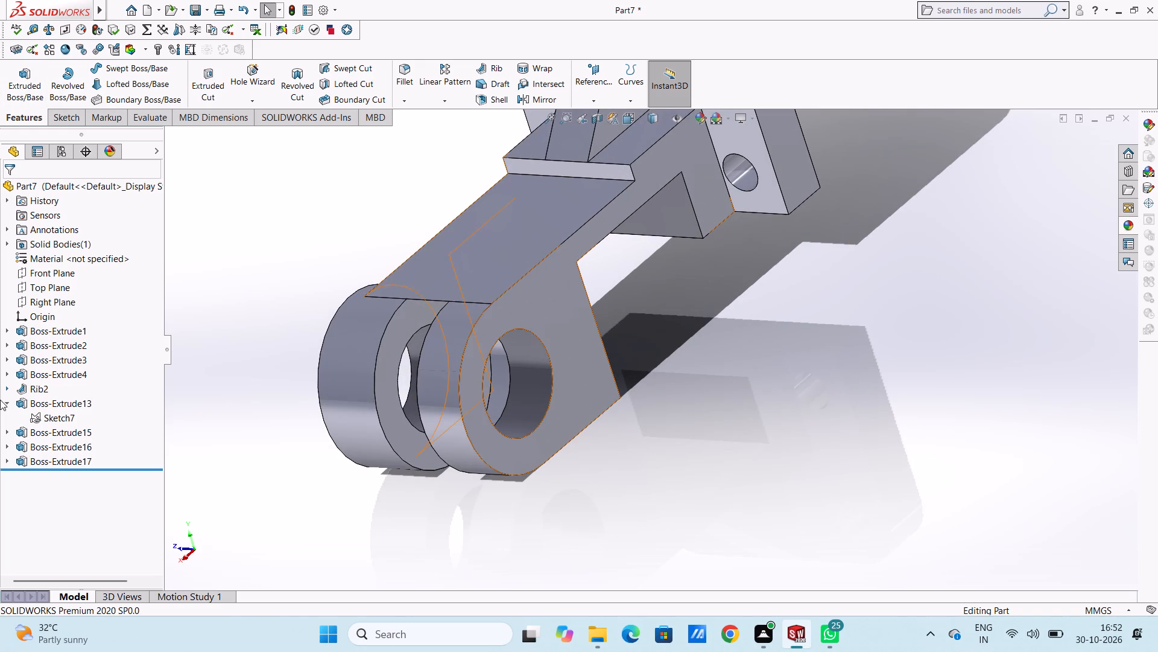
{"action": "left_click", "coordinate": [49, 414]}
{"action": "left_click", "coordinate": [21, 79]}
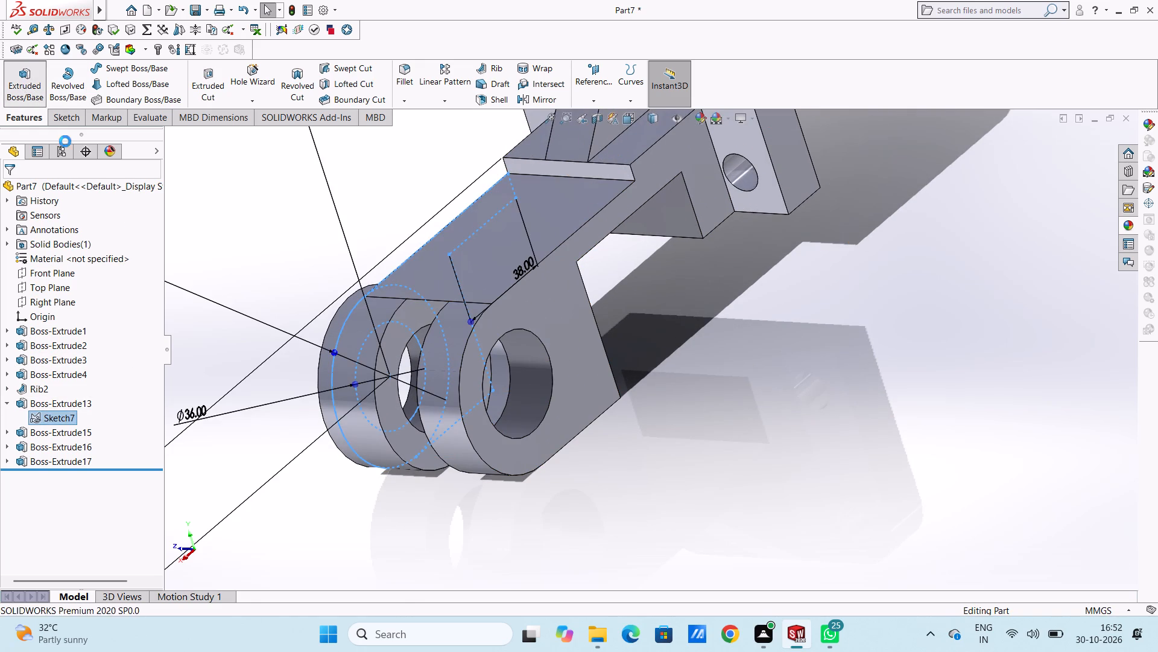
{"action": "left_click", "coordinate": [367, 315]}
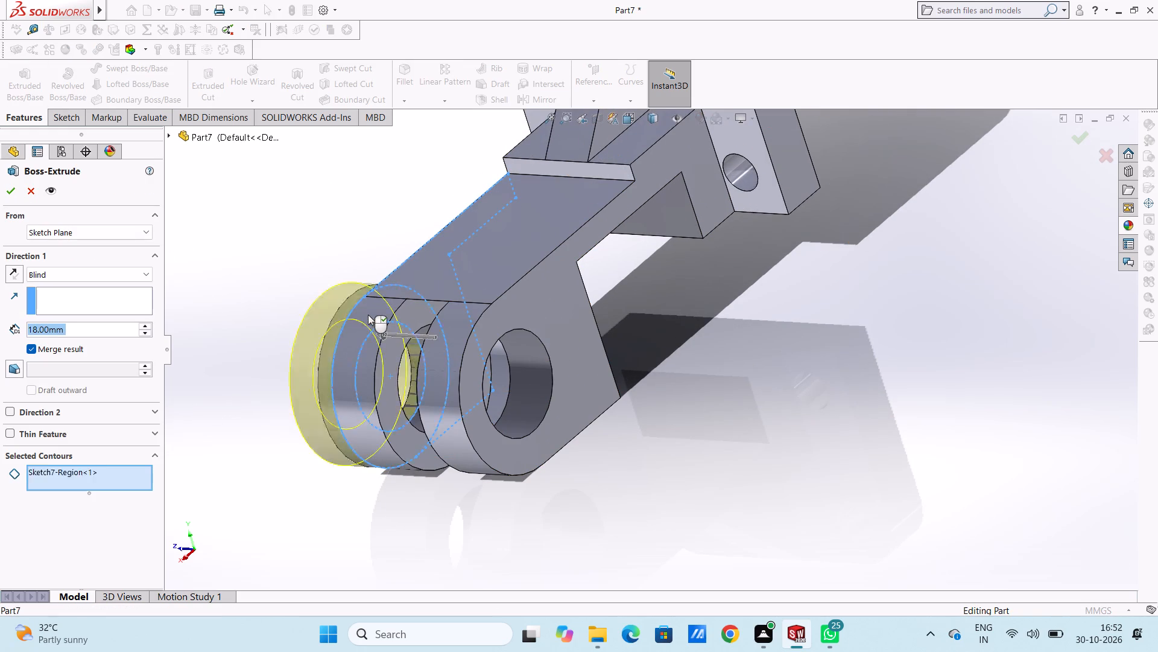
{"action": "left_click", "coordinate": [117, 234]}
{"action": "left_click", "coordinate": [118, 258]}
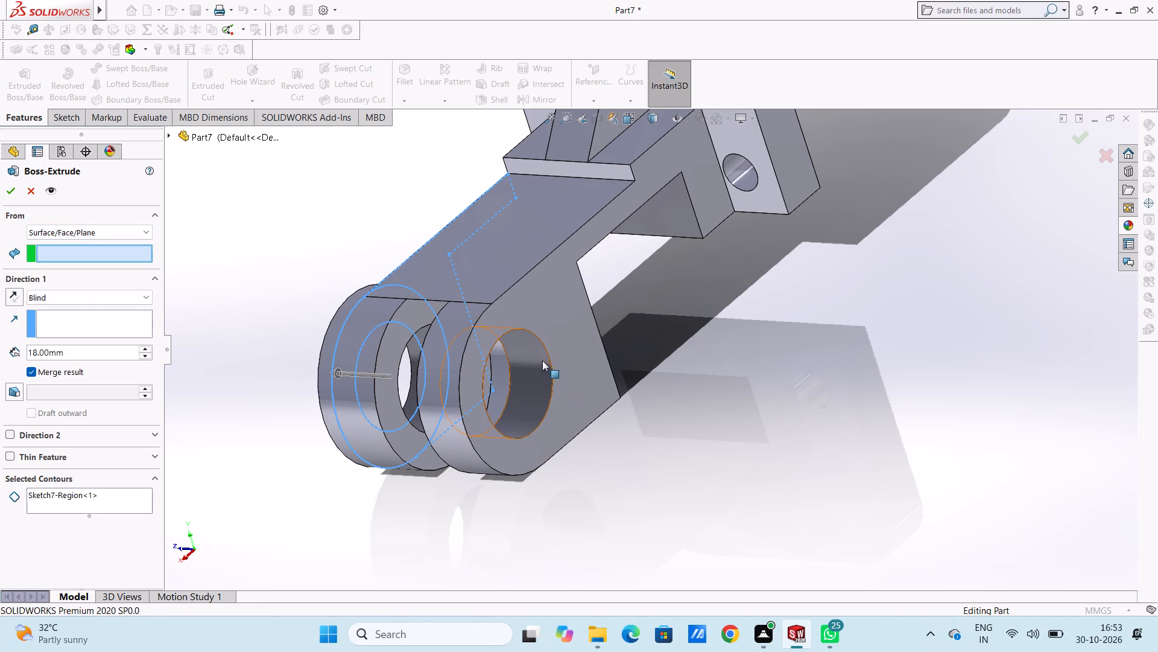
{"action": "left_click", "coordinate": [528, 314]}
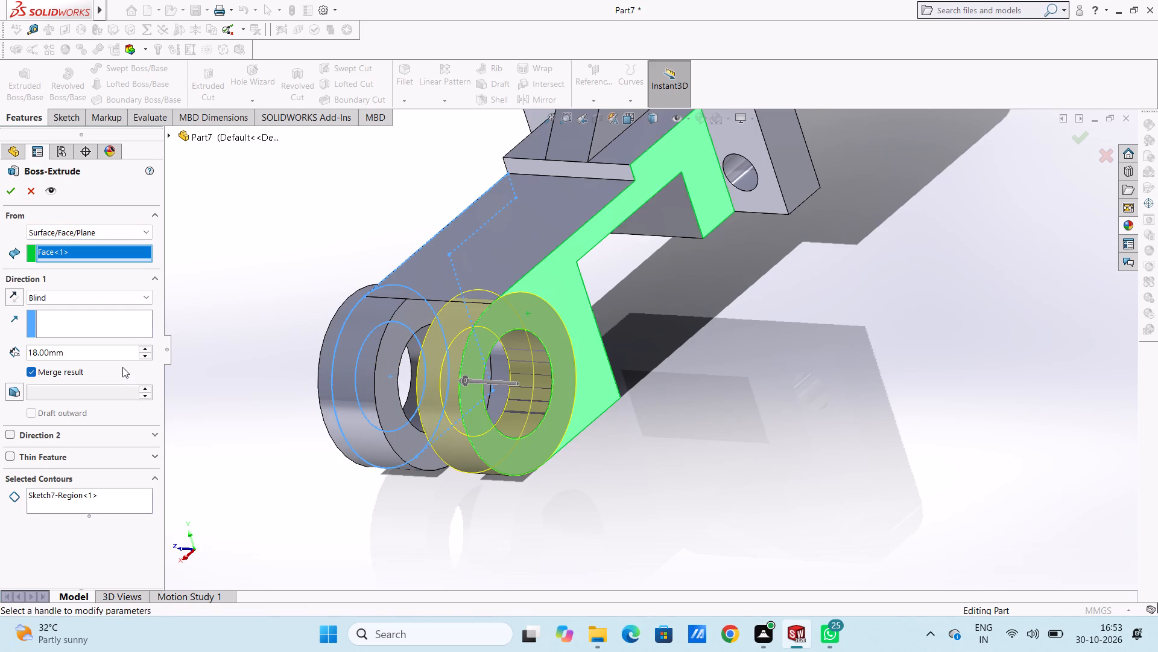
{"action": "left_click", "coordinate": [15, 297]}
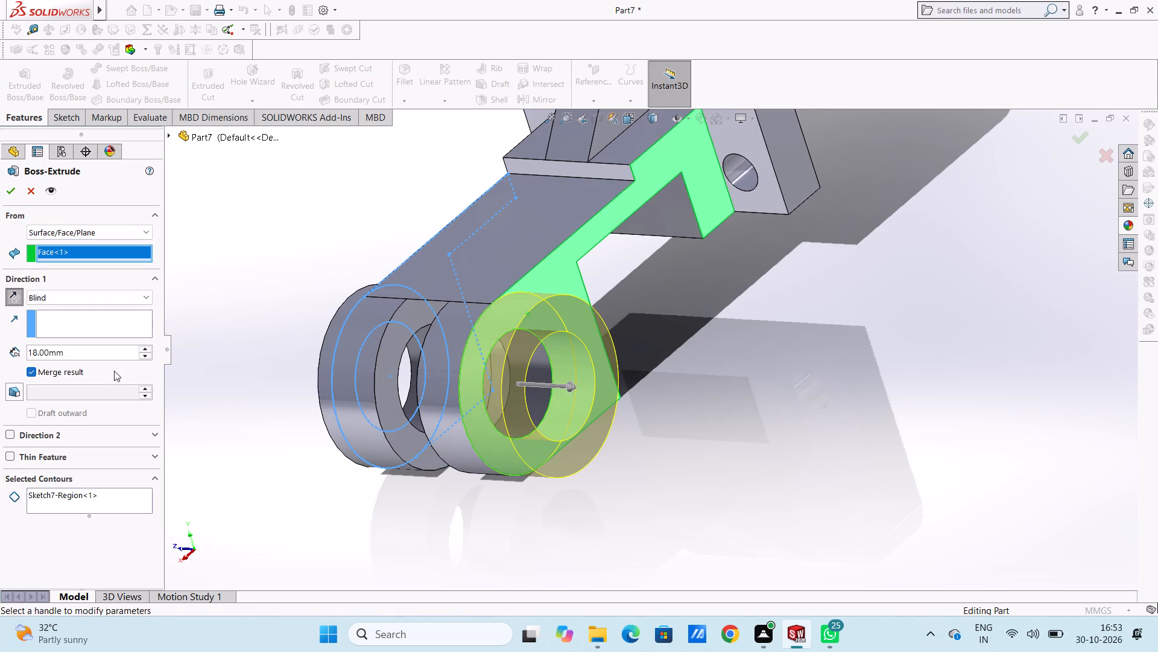
{"action": "double_click", "coordinate": [99, 351]}
{"action": "key", "text": "6"}
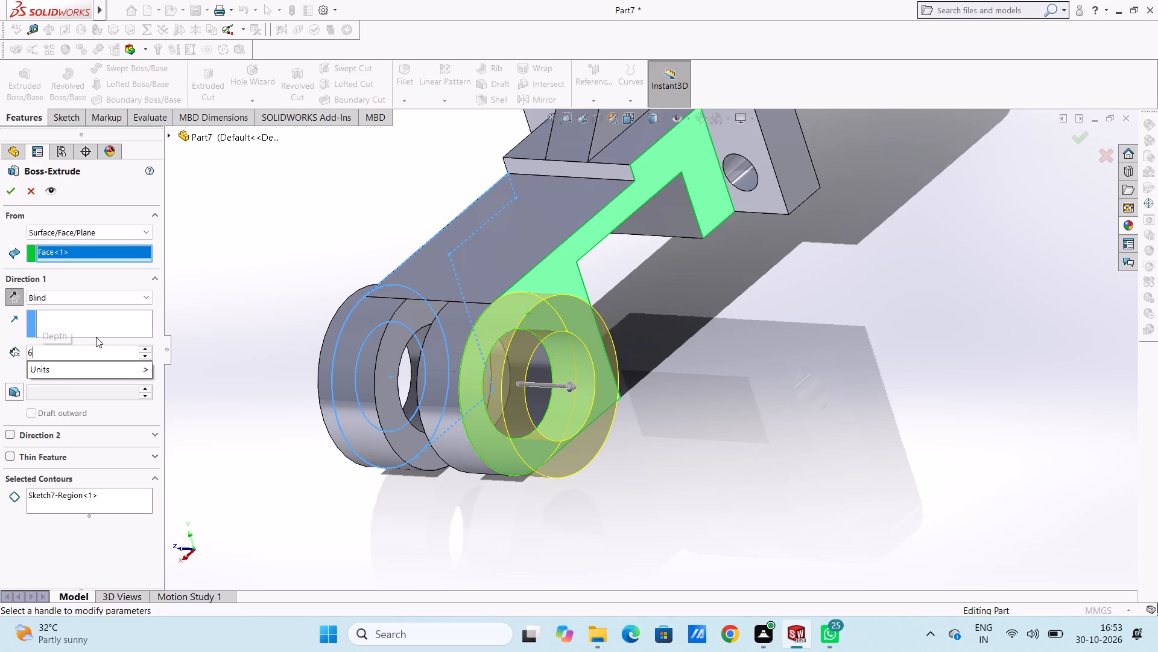
{"action": "key", "text": "Return"}
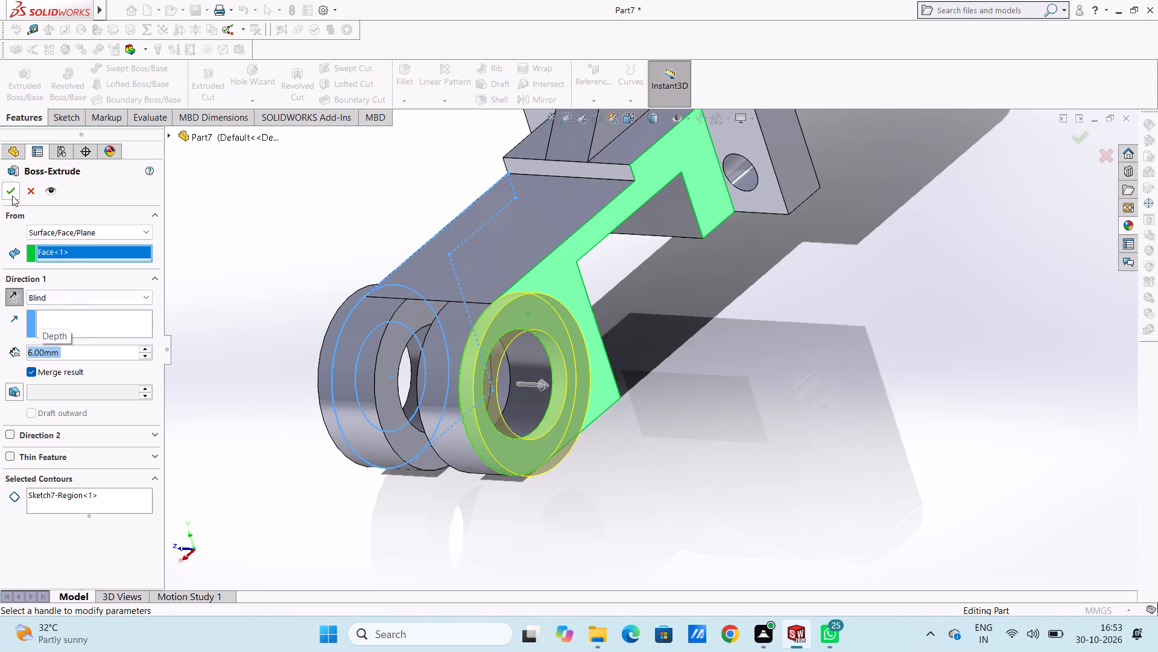
{"action": "left_click", "coordinate": [7, 193]}
{"action": "left_click", "coordinate": [267, 258]}
Open a new sketch on the arm's flat top face in the Top view.
{"action": "scroll", "coordinate": [267, 258], "scroll_direction": "up", "scroll_amount": 4}
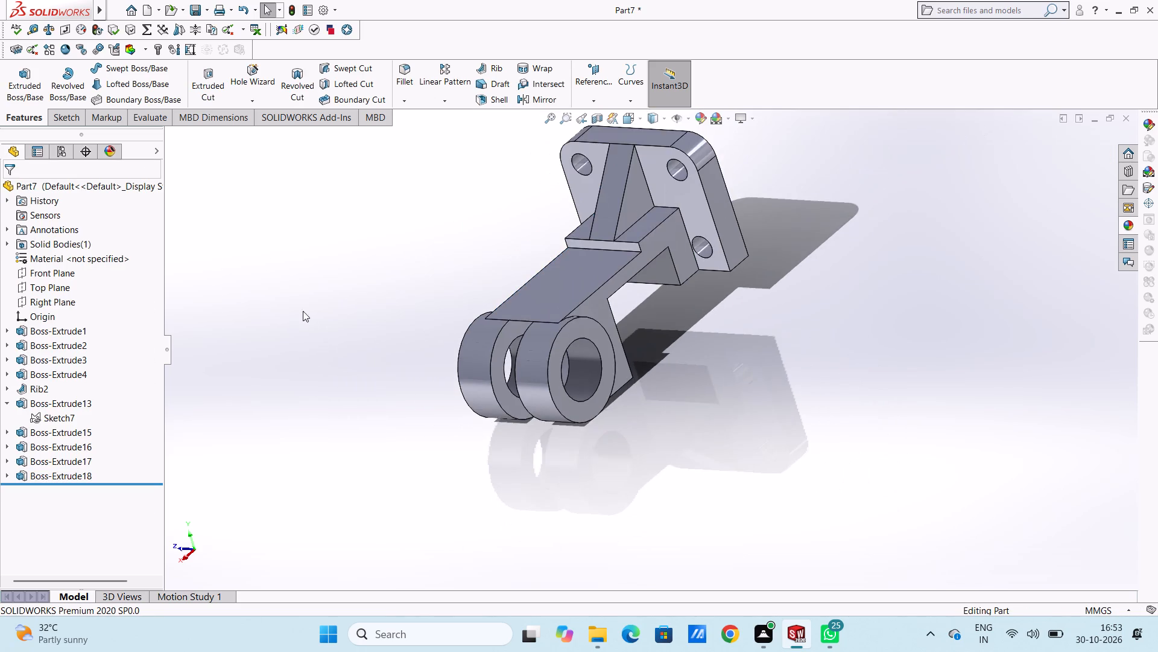
{"action": "middle_click_drag", "start_coordinate": [321, 335], "coordinate": [445, 345]}
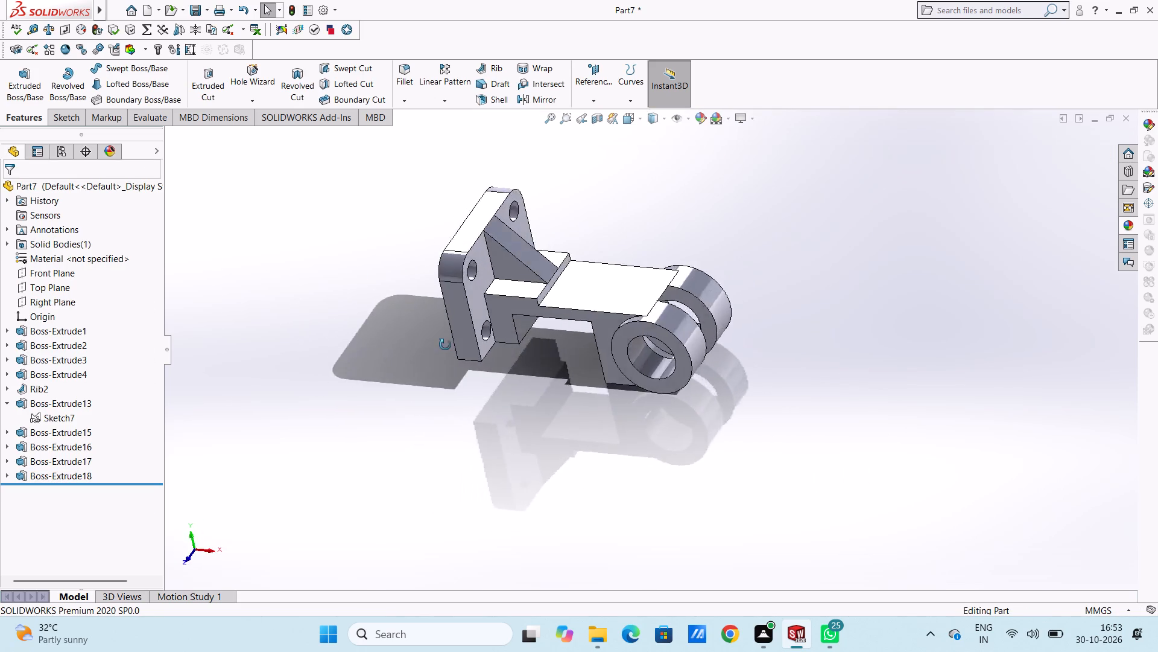
{"action": "middle_click_drag", "start_coordinate": [445, 345], "coordinate": [446, 391]}
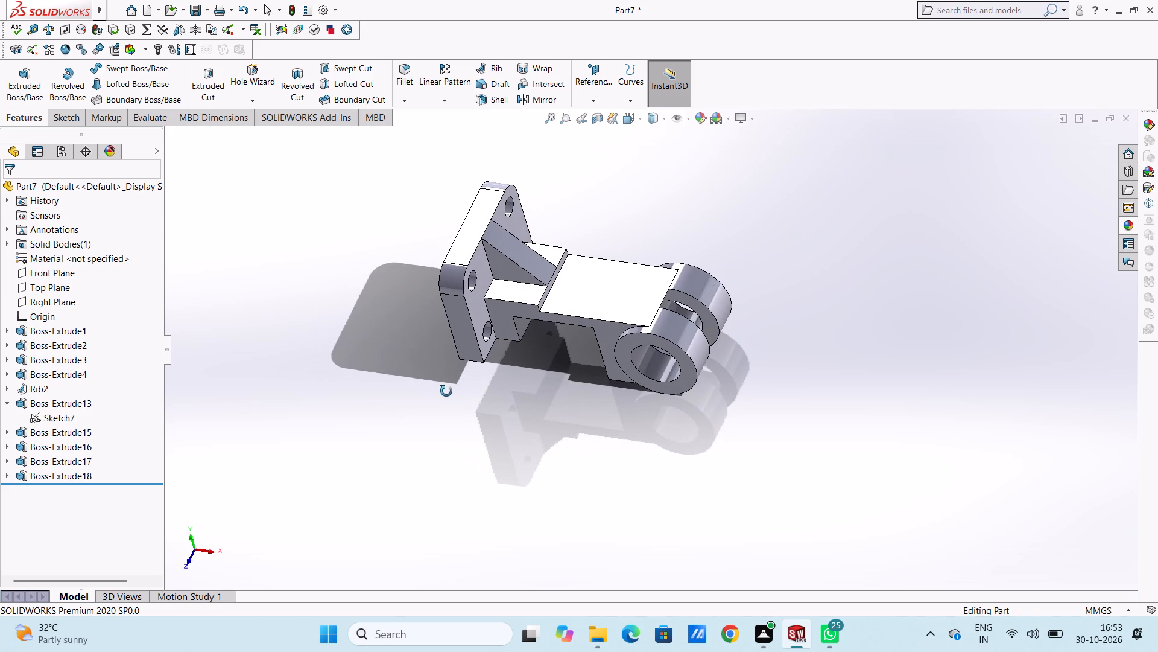
{"action": "middle_click_drag", "start_coordinate": [446, 391], "coordinate": [446, 392]}
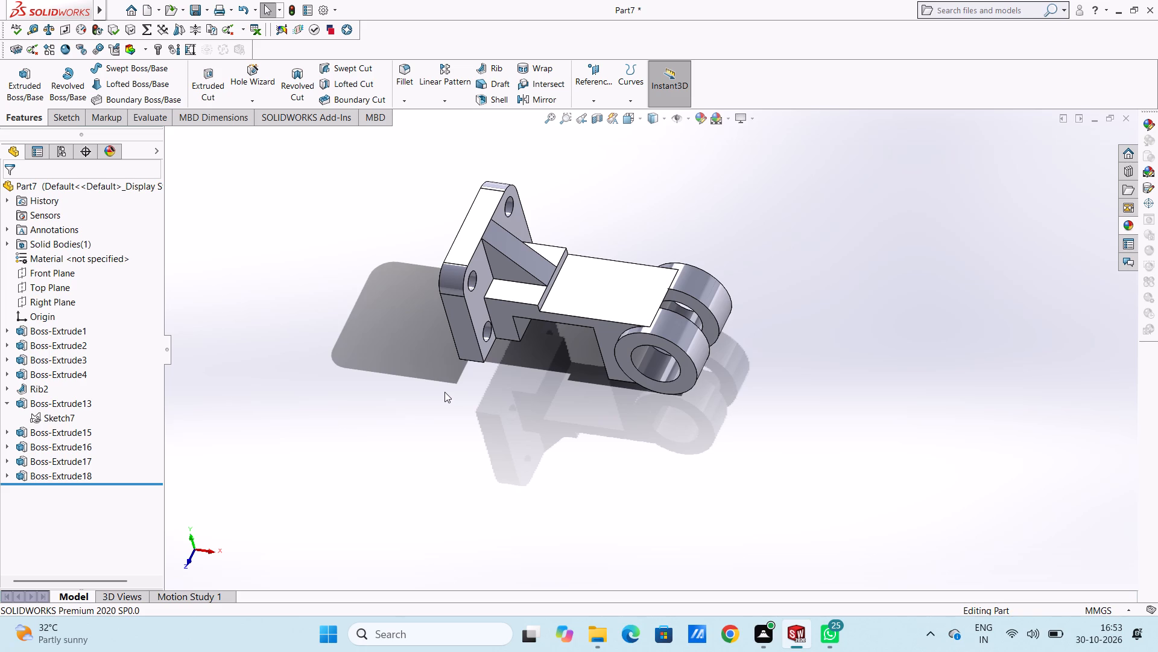
{"action": "key", "text": "ctrl+5"}
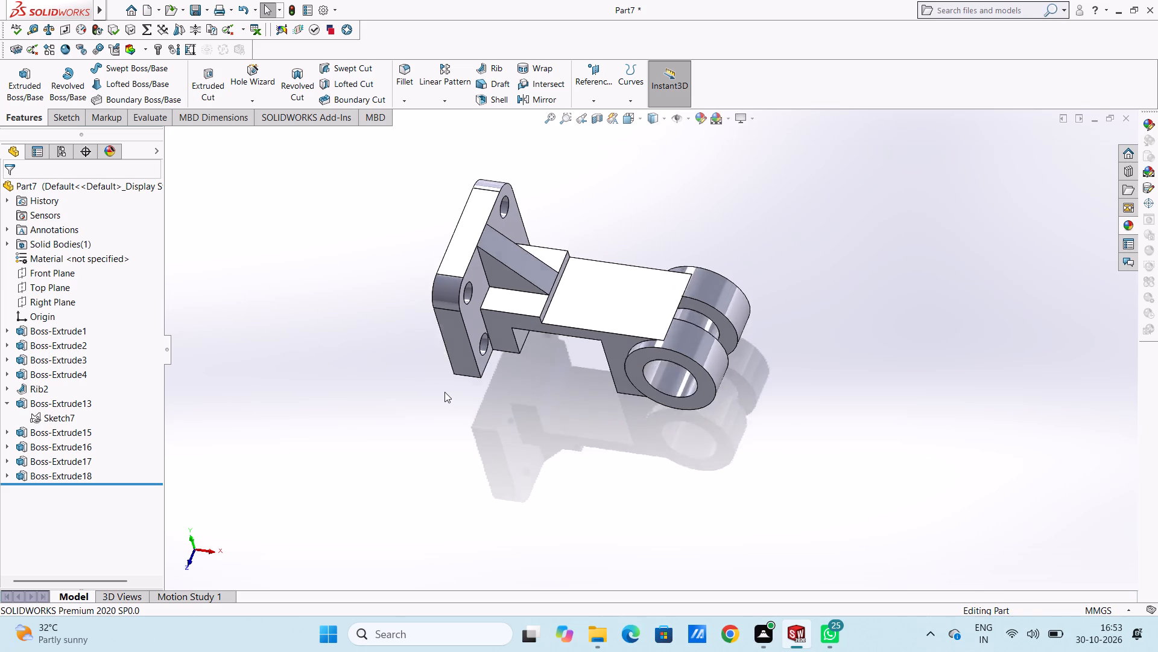
{"action": "scroll", "coordinate": [452, 391], "scroll_direction": "up", "scroll_amount": 3}
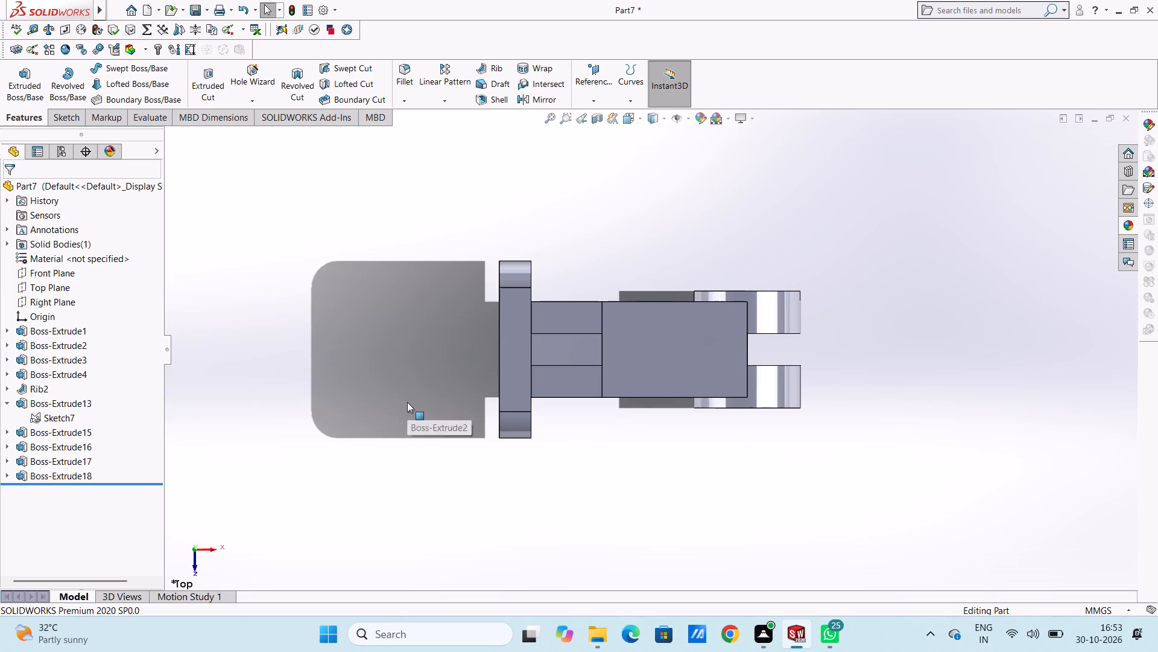
{"action": "scroll", "coordinate": [738, 384], "scroll_direction": "down", "scroll_amount": 1}
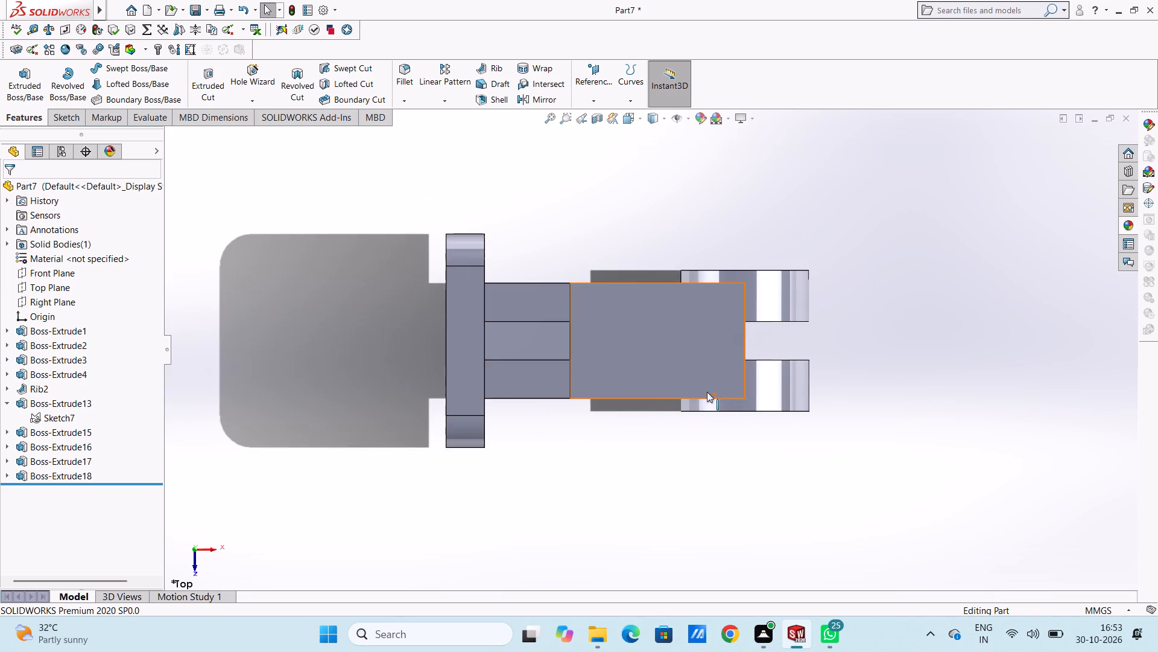
{"action": "left_click", "coordinate": [668, 312]}
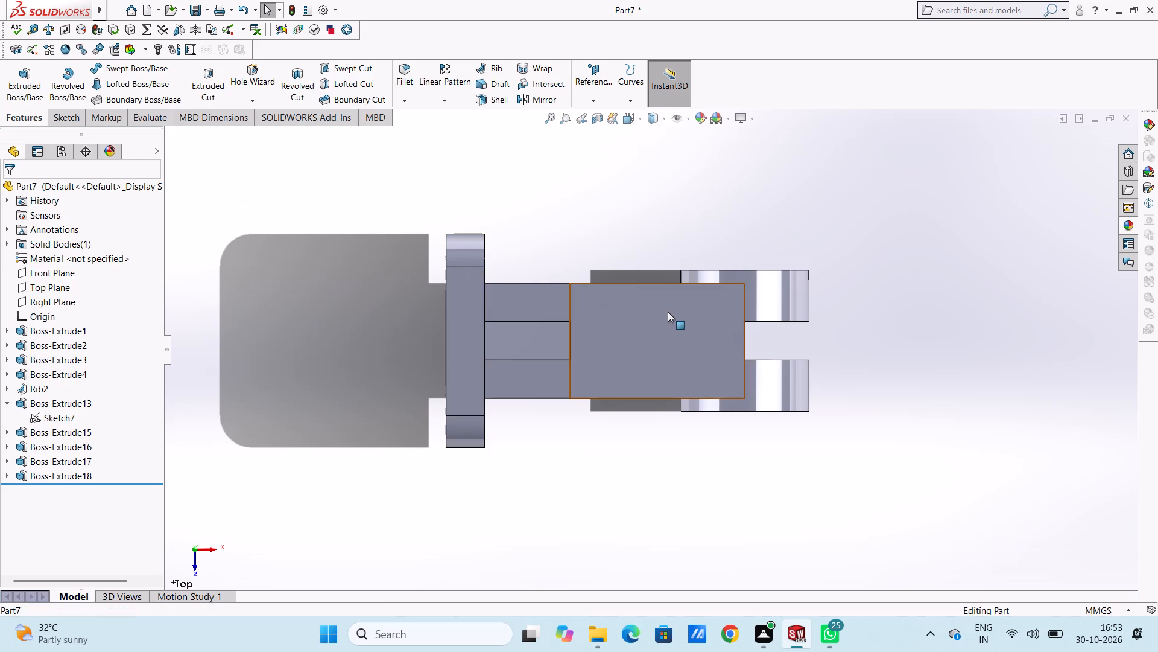
{"action": "left_click", "coordinate": [722, 276]}
{"action": "left_click", "coordinate": [623, 231]}
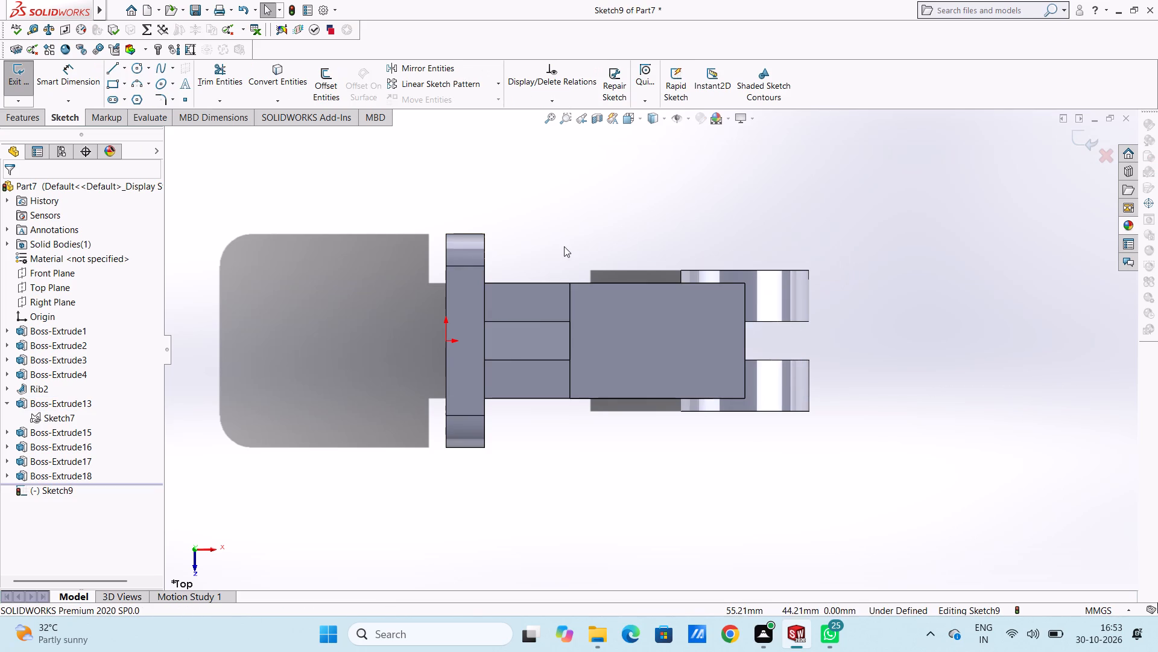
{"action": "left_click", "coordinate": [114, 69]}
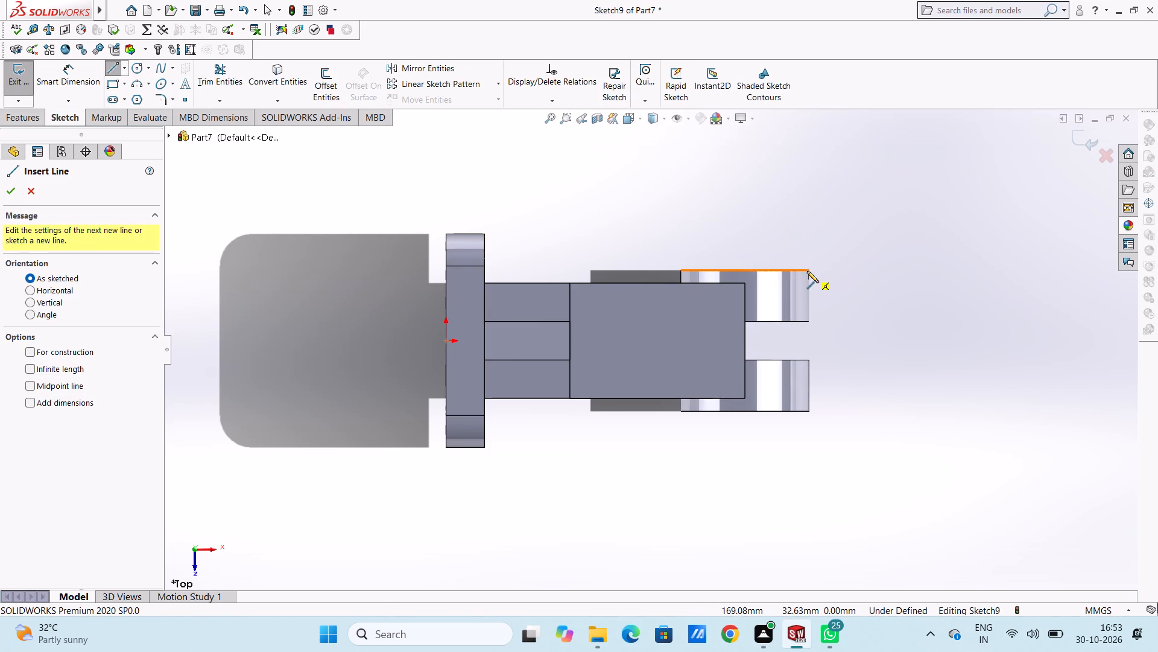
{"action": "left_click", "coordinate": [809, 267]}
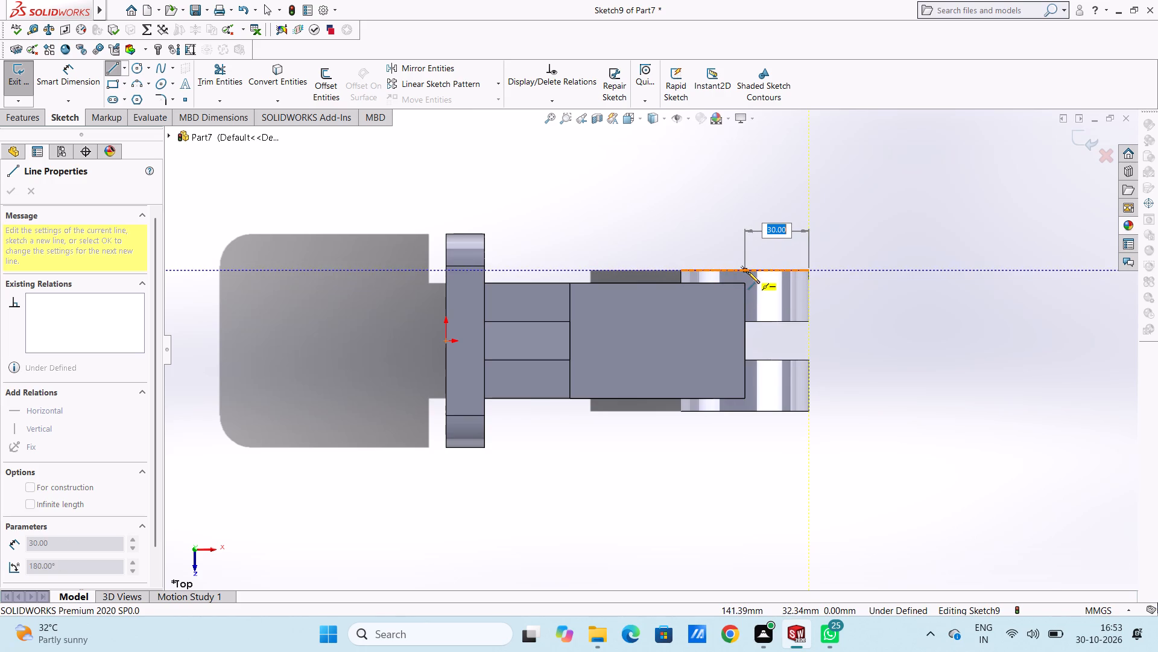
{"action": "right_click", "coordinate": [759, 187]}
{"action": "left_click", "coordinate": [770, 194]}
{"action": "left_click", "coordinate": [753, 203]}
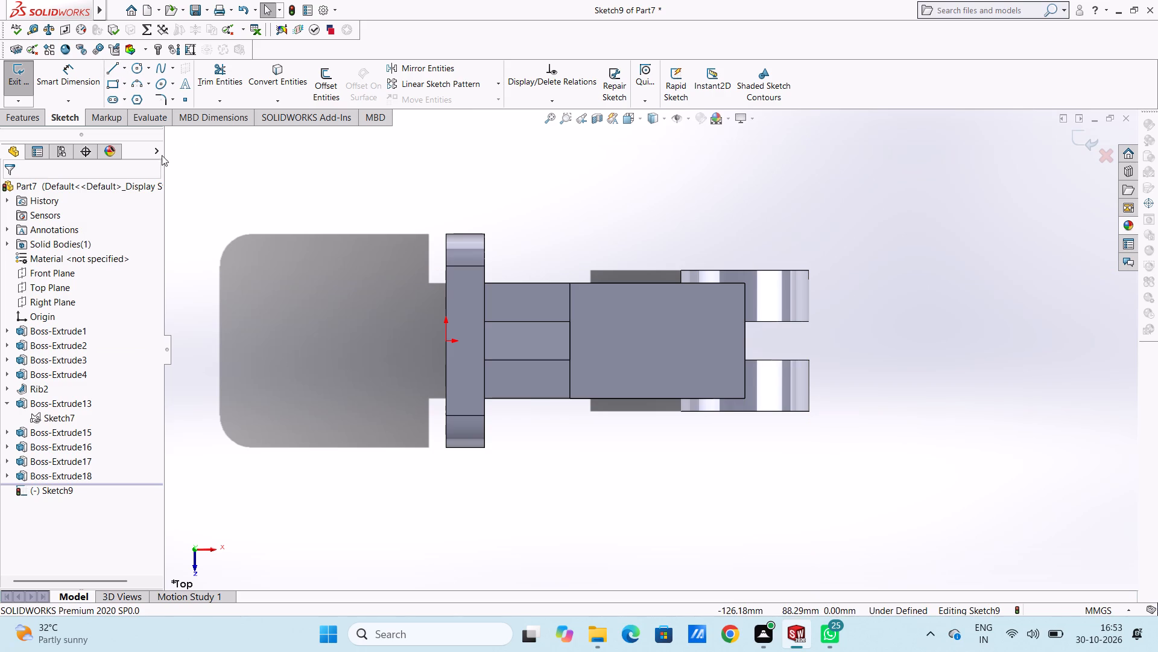
Offset the three edge segments at the arm's lug end 24 mm inward on the top face.
{"action": "left_click", "coordinate": [318, 87]}
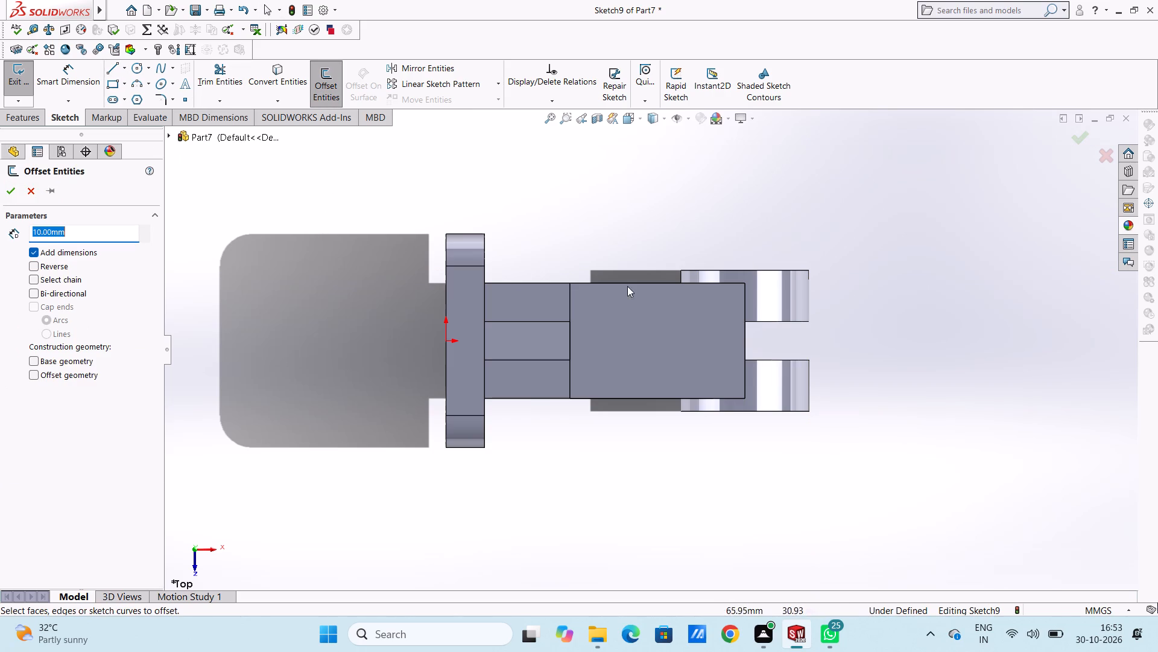
{"action": "left_click", "coordinate": [745, 345]}
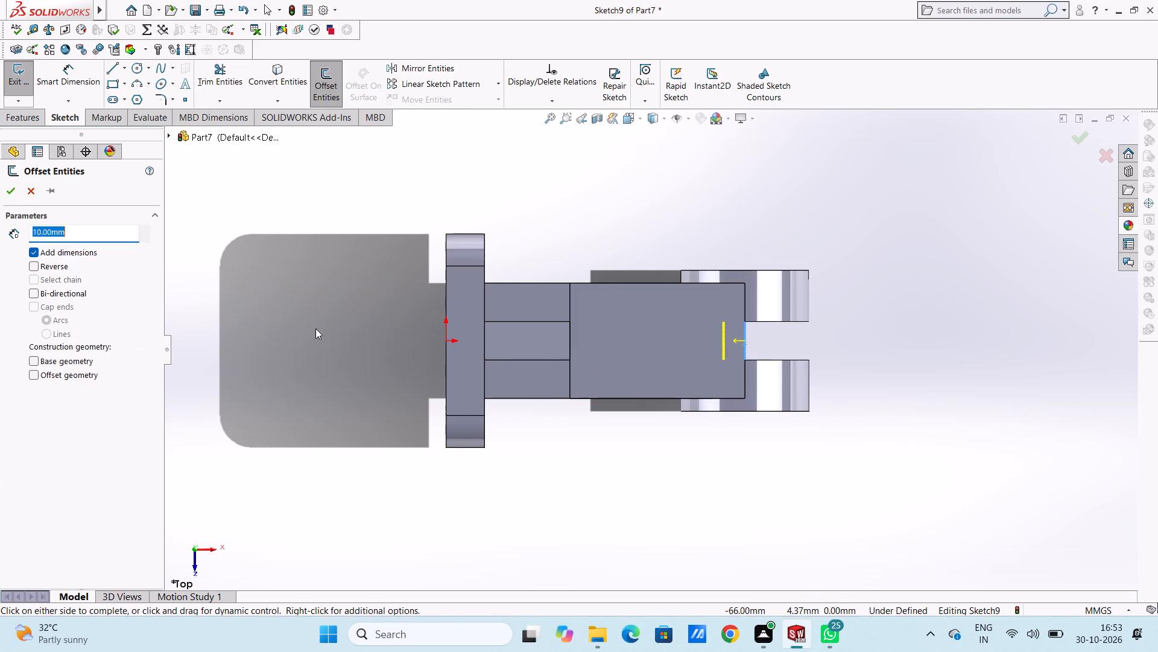
{"action": "left_click", "coordinate": [743, 299]}
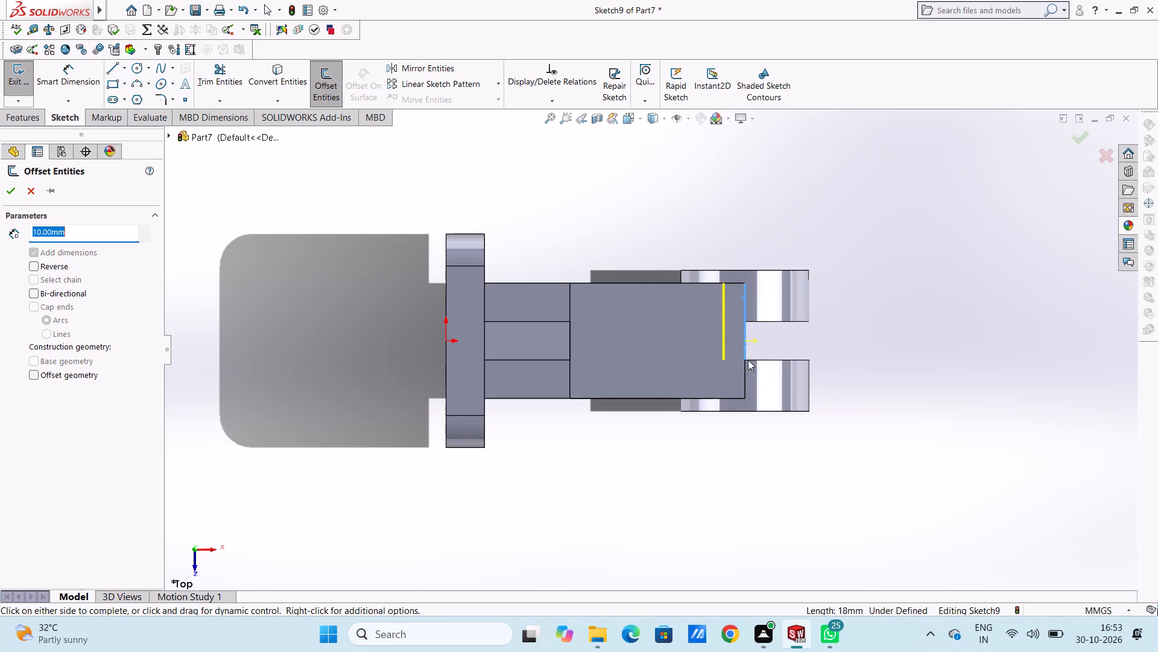
{"action": "left_click", "coordinate": [744, 377]}
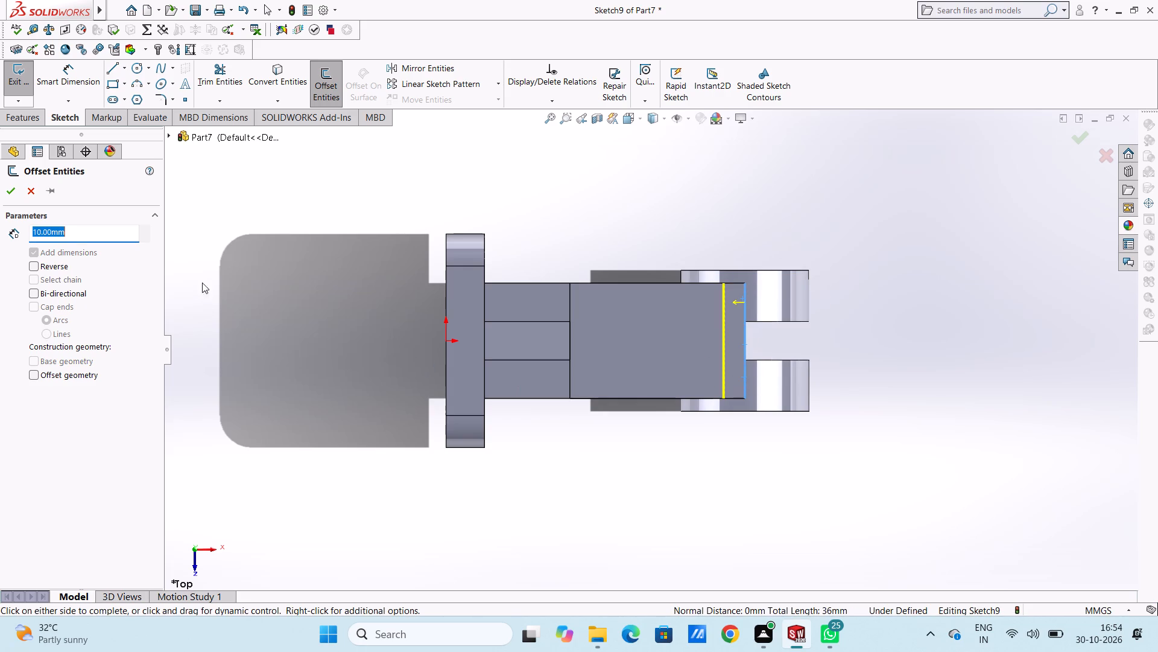
{"action": "type", "text": "24"}
{"action": "key", "text": "Return"}
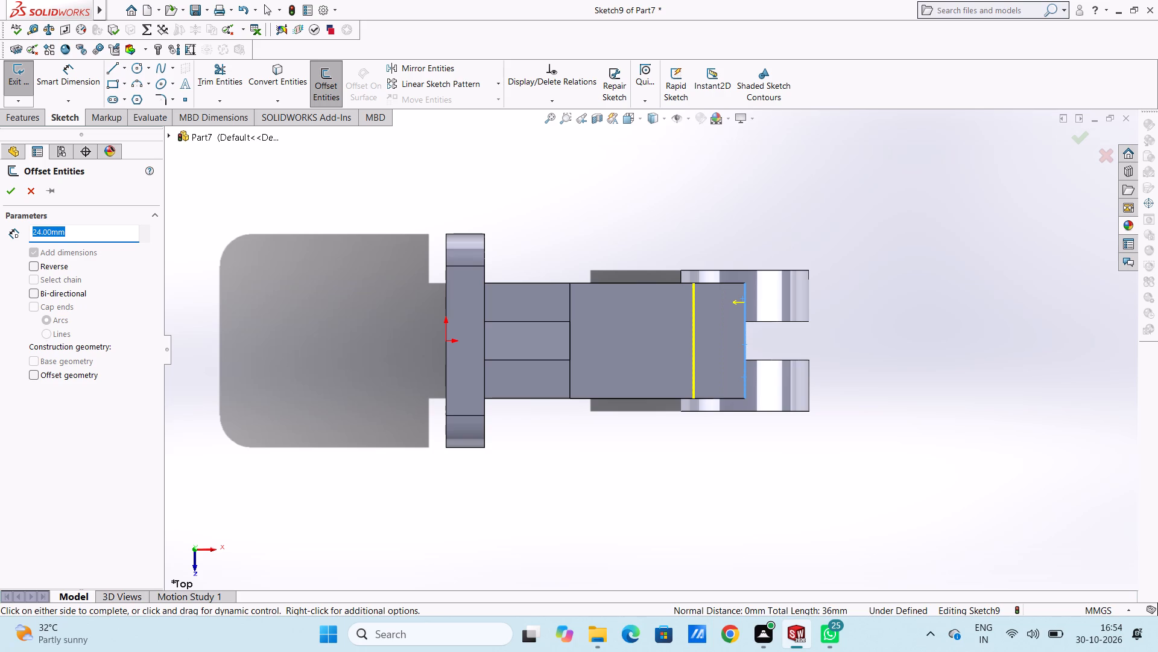
{"action": "left_click", "coordinate": [10, 193]}
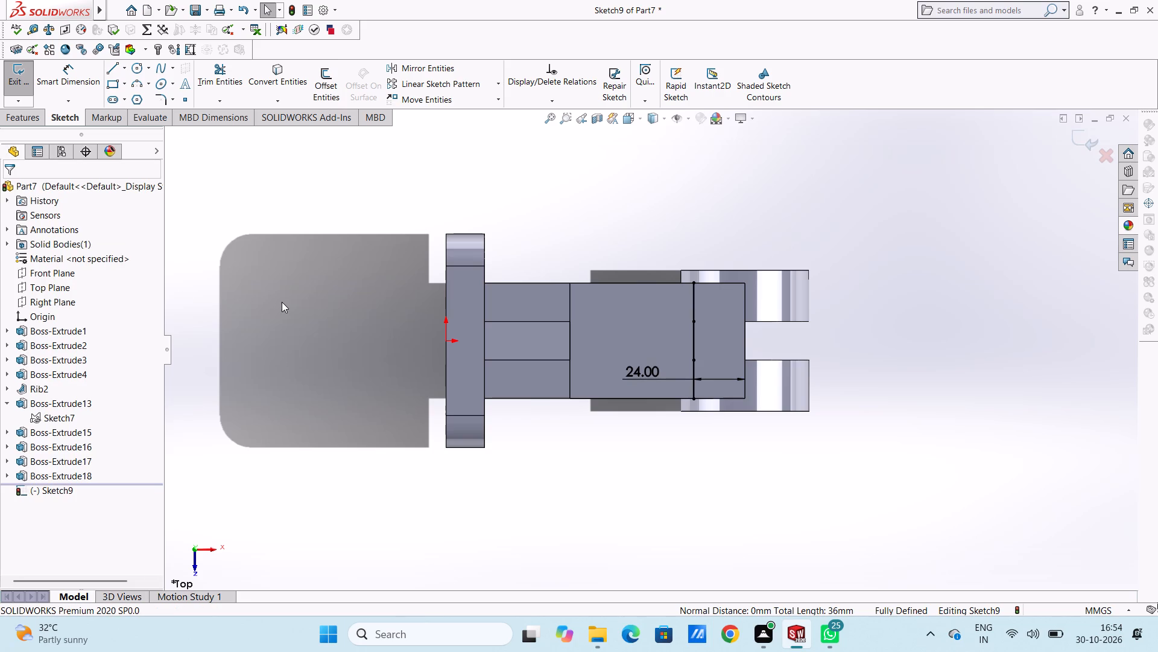
{"action": "left_click", "coordinate": [282, 302]}
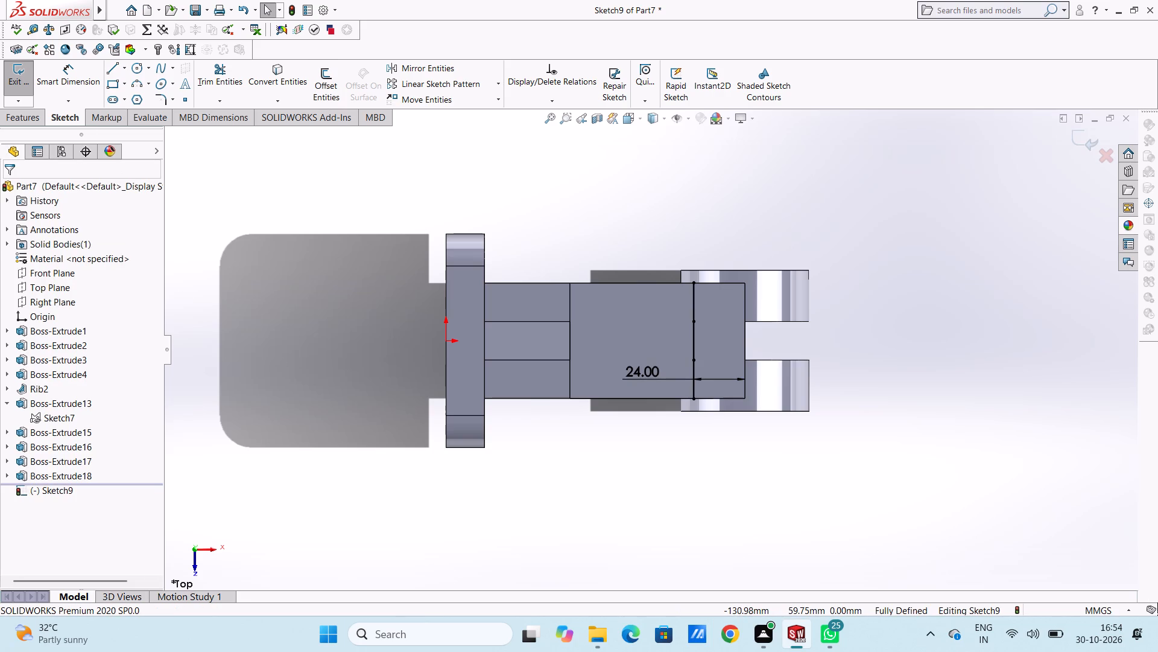
Sketch three connected lines from the offset line along the arm's end edge and back, aligned with the lugs' inner faces.
{"action": "left_click", "coordinate": [111, 67]}
{"action": "scroll", "coordinate": [722, 315], "scroll_direction": "down", "scroll_amount": 4}
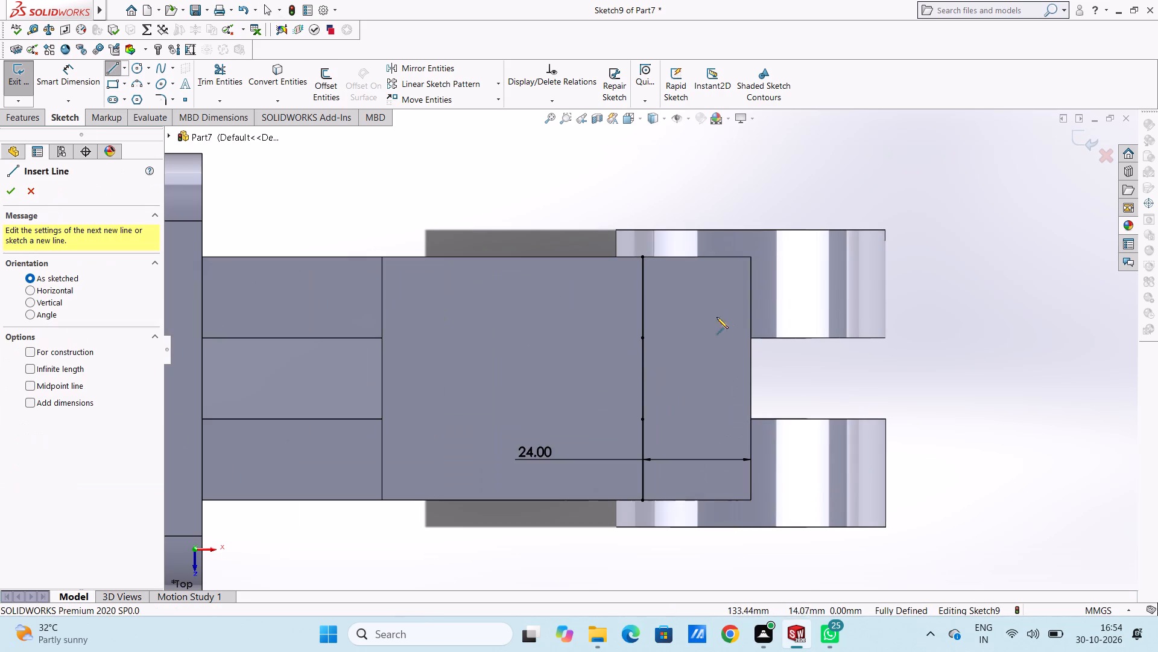
{"action": "left_click", "coordinate": [644, 339]}
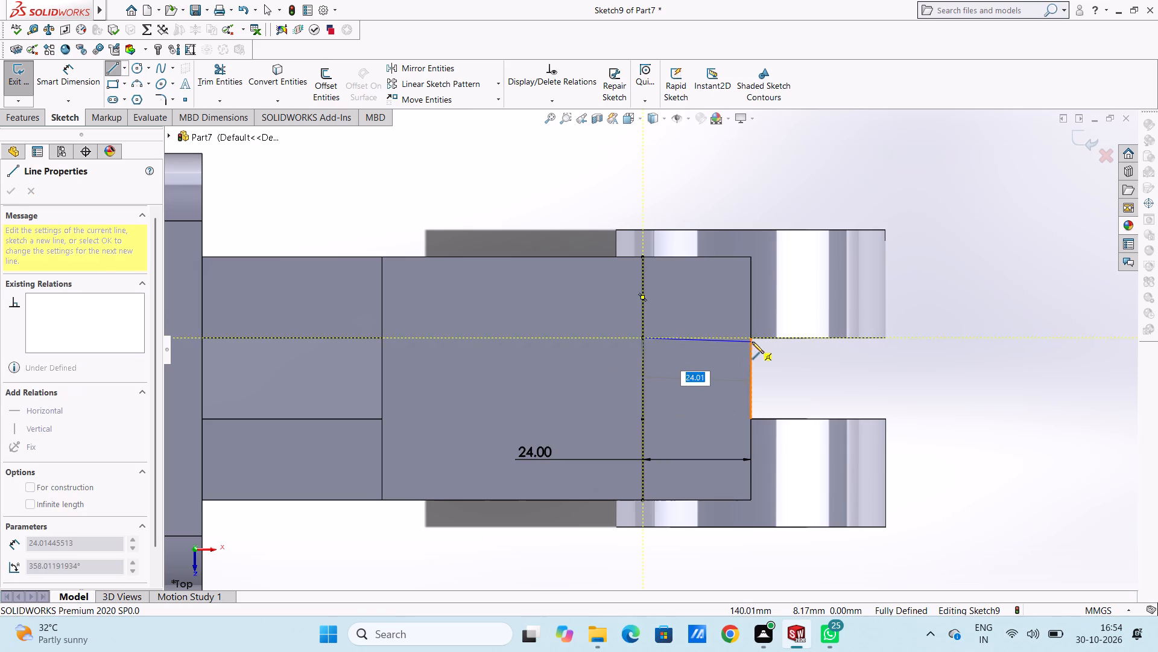
{"action": "left_click", "coordinate": [753, 337]}
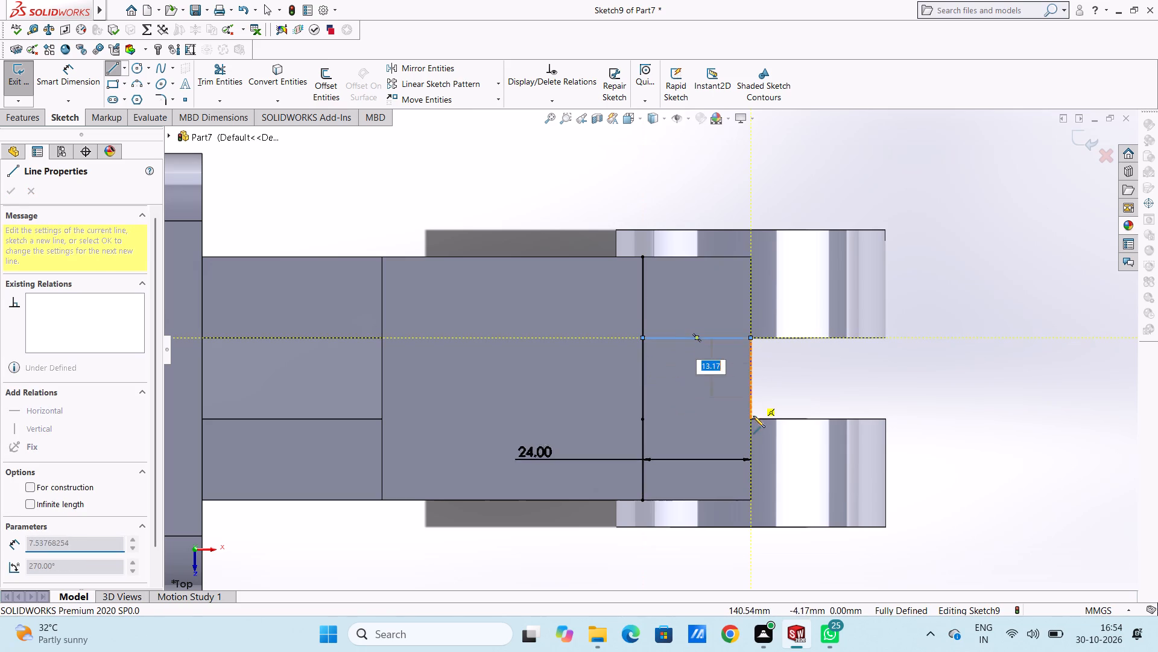
{"action": "left_click", "coordinate": [751, 417]}
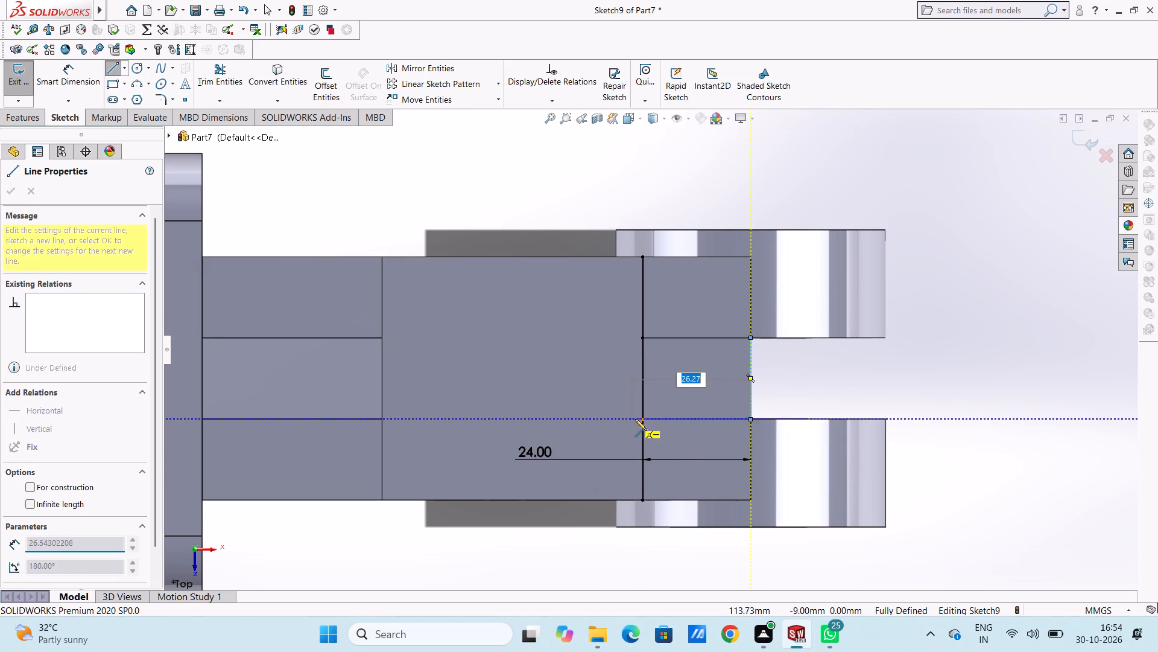
{"action": "left_click", "coordinate": [639, 417]}
{"action": "right_click", "coordinate": [962, 322]}
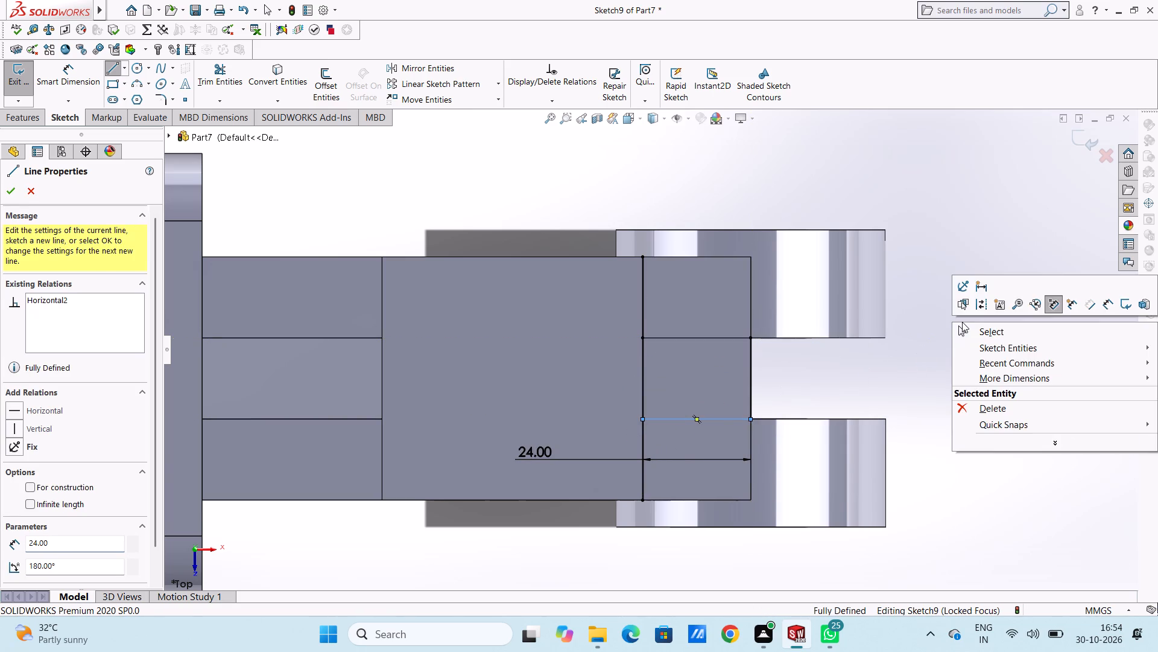
{"action": "left_click", "coordinate": [968, 330]}
{"action": "left_click", "coordinate": [939, 344]}
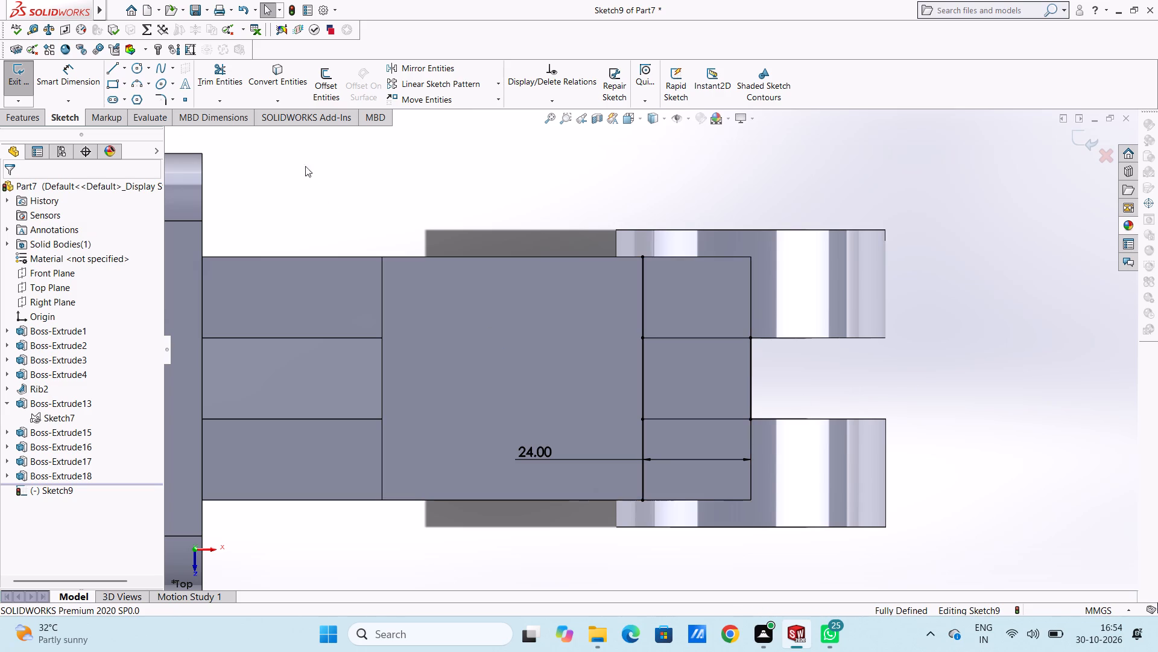
Trim the two outer portions of the offset line, leaving a closed rectangle centred between the lugs.
{"action": "left_click", "coordinate": [233, 79]}
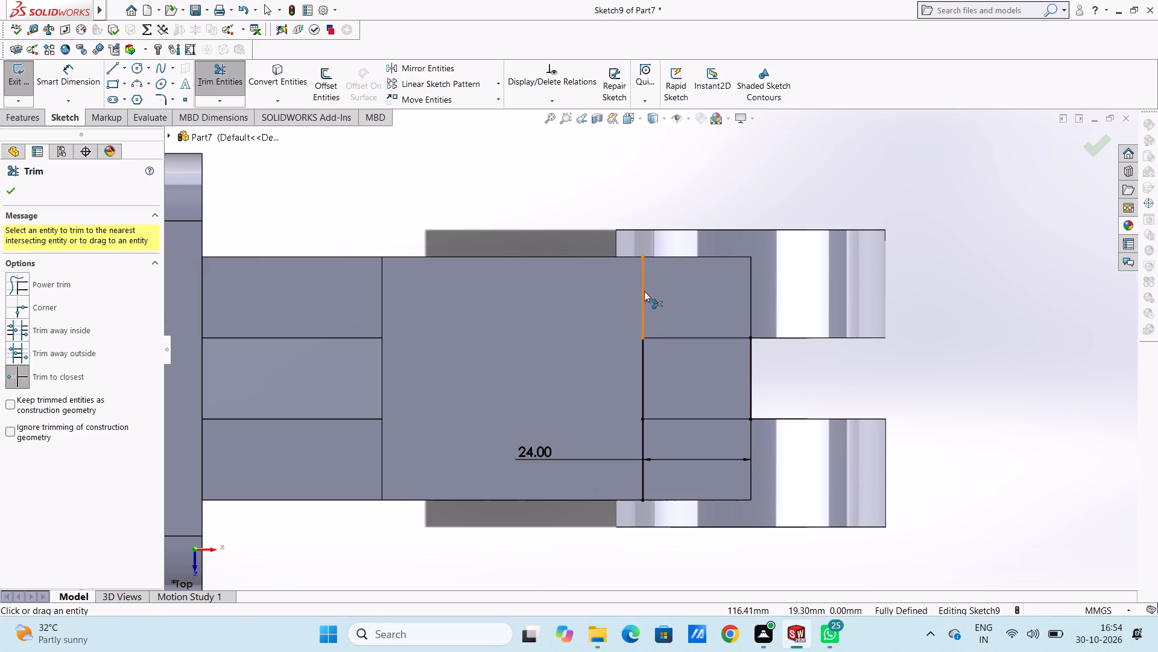
{"action": "left_click", "coordinate": [644, 290]}
{"action": "left_click", "coordinate": [645, 454]}
{"action": "scroll", "coordinate": [645, 454], "scroll_direction": "up", "scroll_amount": 4}
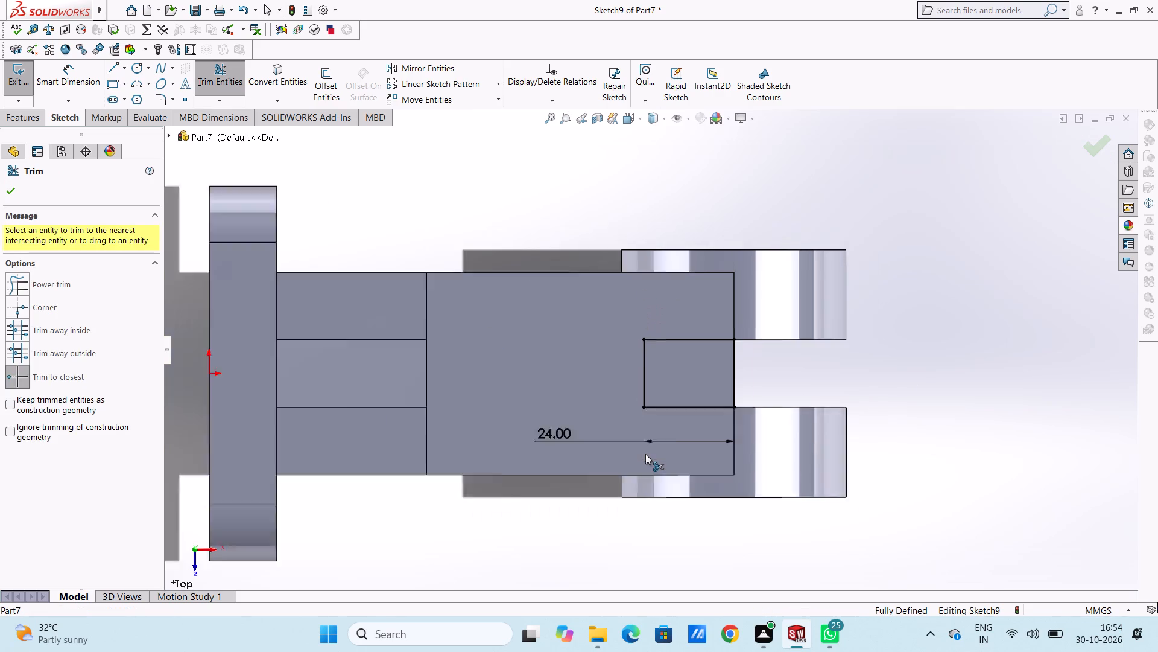
{"action": "left_click", "coordinate": [11, 192]}
{"action": "left_click", "coordinate": [262, 202]}
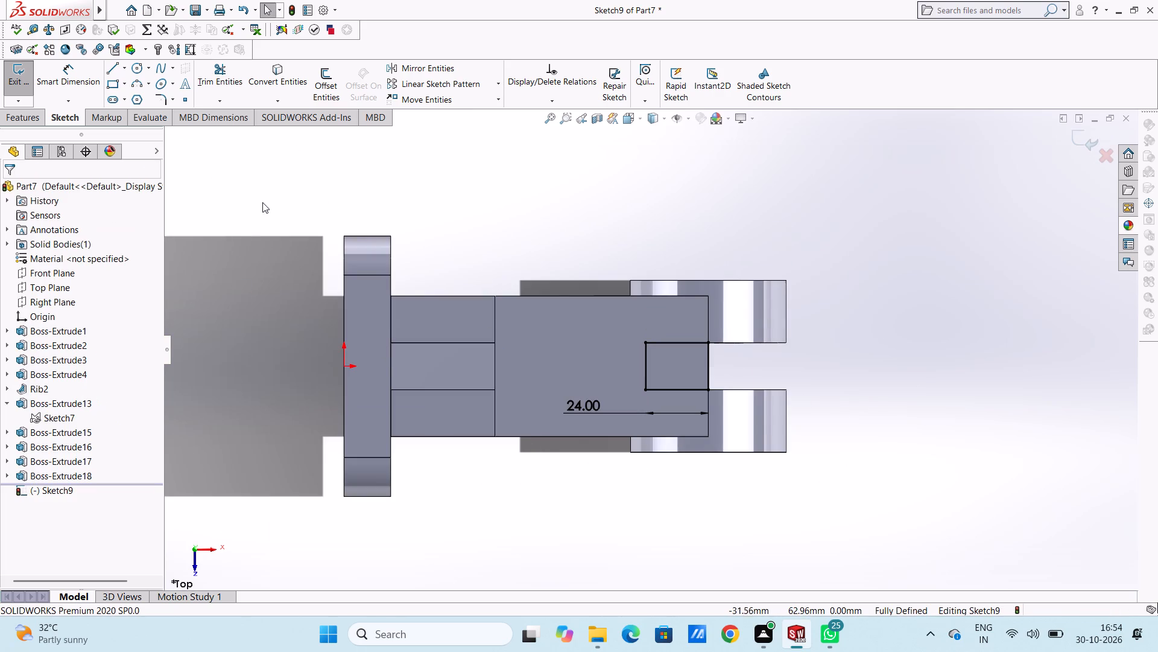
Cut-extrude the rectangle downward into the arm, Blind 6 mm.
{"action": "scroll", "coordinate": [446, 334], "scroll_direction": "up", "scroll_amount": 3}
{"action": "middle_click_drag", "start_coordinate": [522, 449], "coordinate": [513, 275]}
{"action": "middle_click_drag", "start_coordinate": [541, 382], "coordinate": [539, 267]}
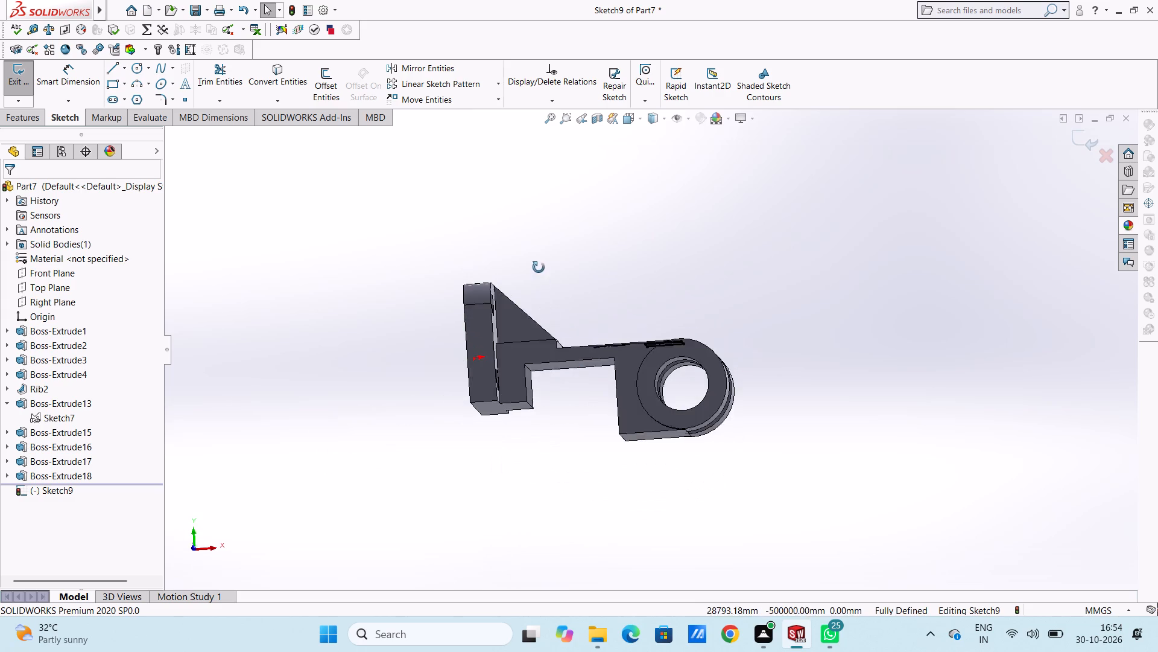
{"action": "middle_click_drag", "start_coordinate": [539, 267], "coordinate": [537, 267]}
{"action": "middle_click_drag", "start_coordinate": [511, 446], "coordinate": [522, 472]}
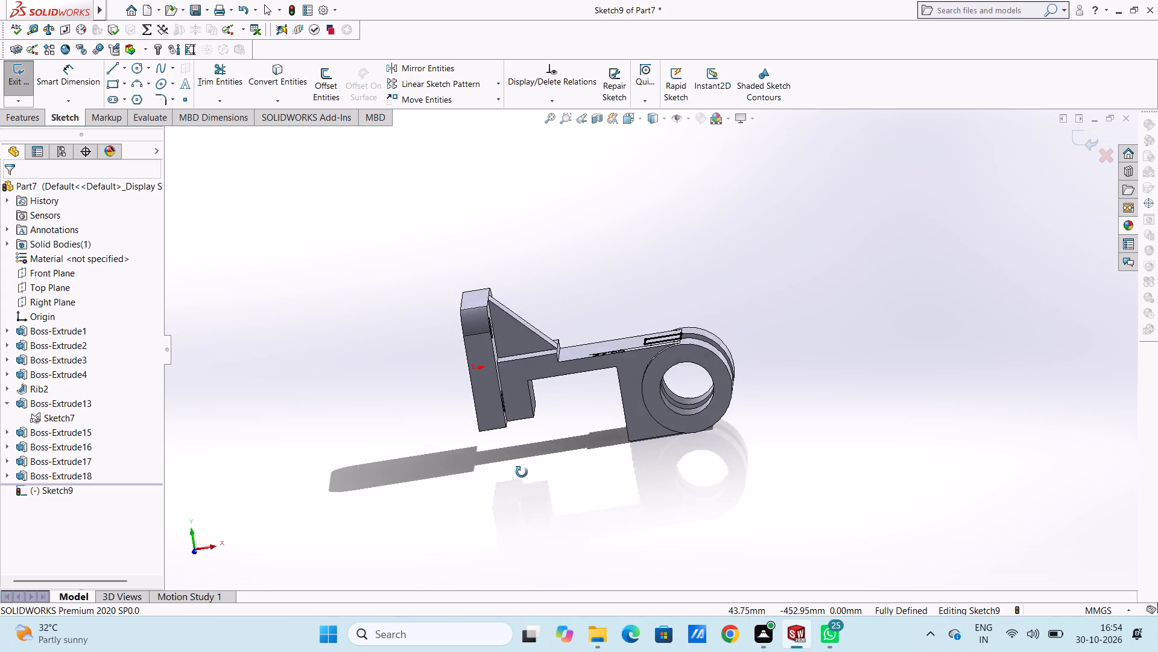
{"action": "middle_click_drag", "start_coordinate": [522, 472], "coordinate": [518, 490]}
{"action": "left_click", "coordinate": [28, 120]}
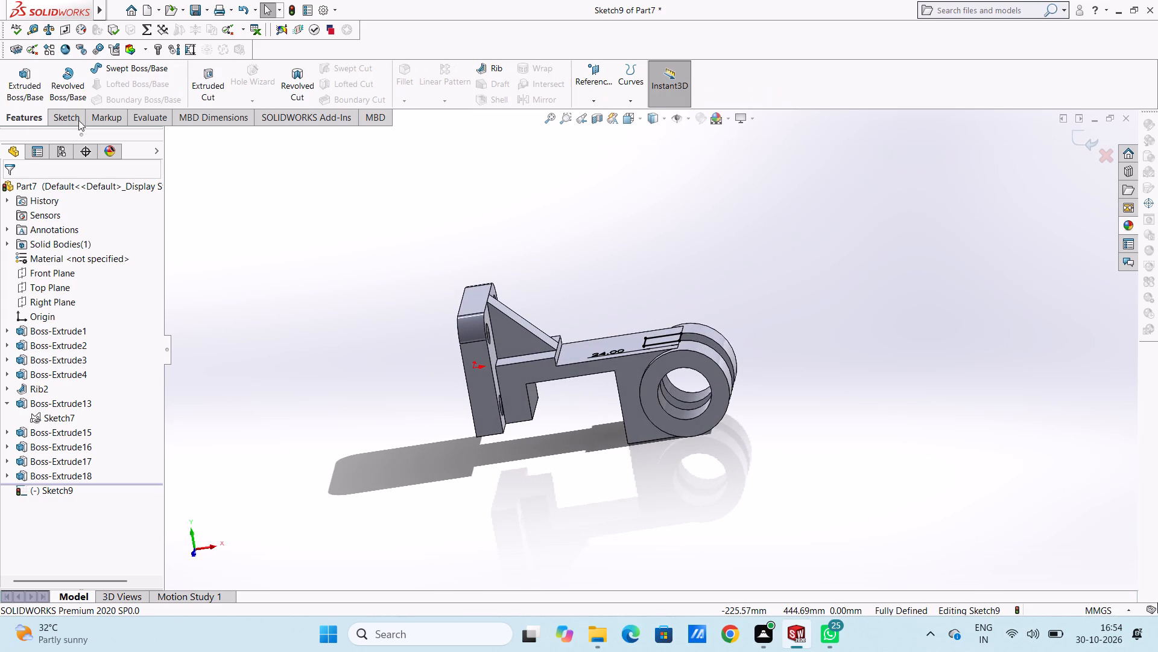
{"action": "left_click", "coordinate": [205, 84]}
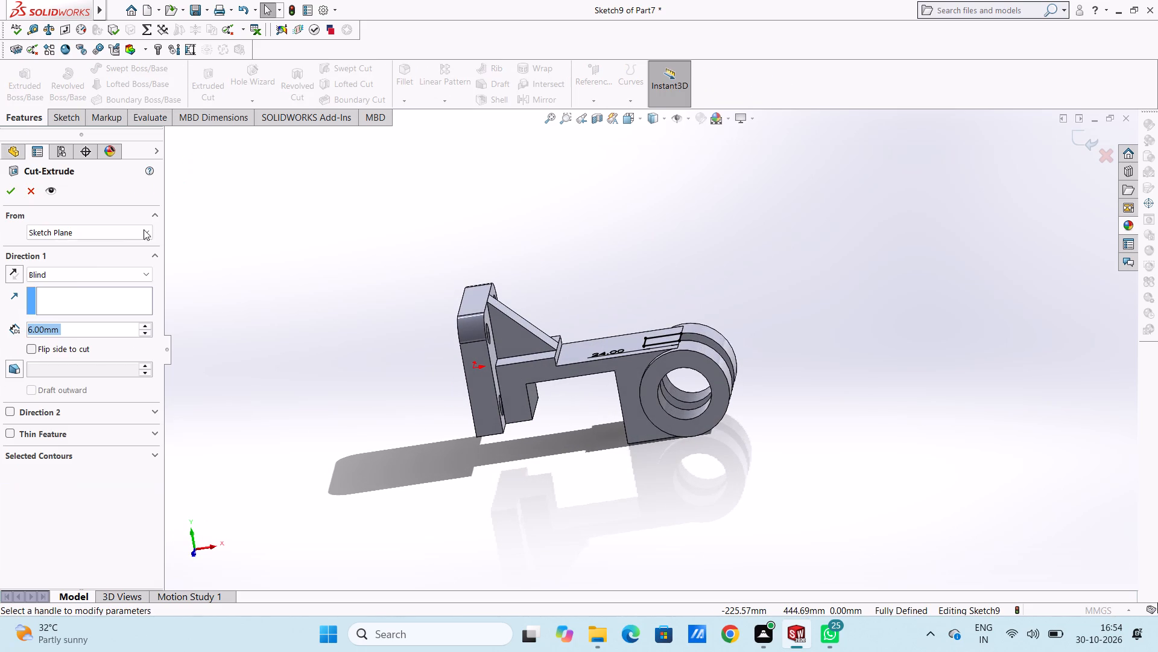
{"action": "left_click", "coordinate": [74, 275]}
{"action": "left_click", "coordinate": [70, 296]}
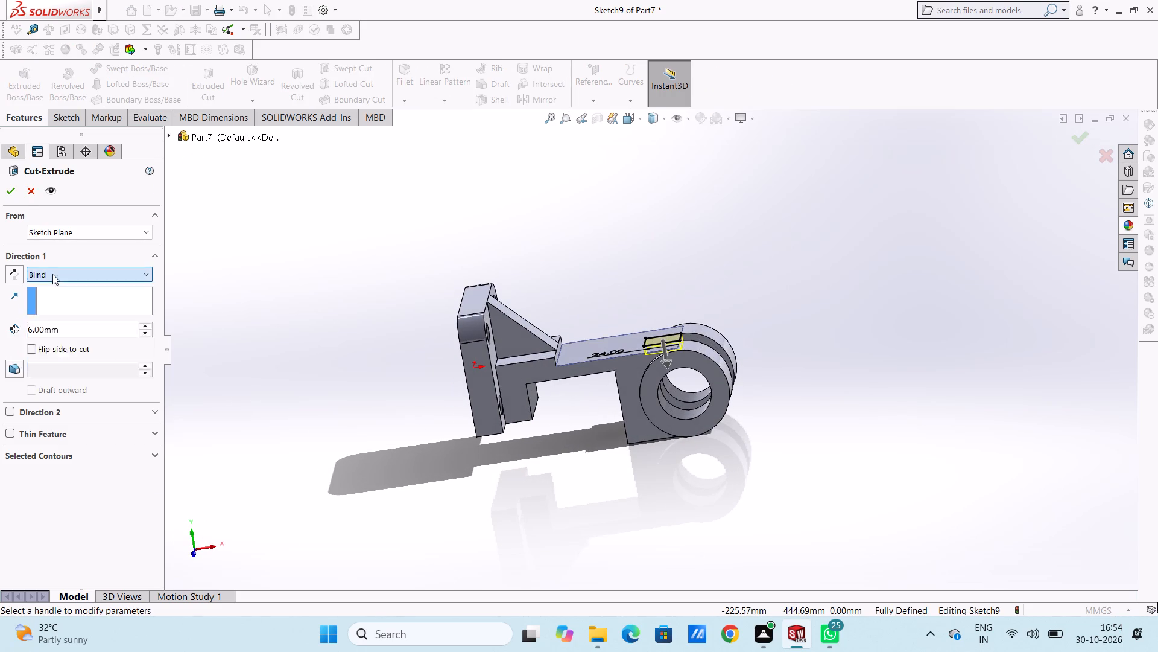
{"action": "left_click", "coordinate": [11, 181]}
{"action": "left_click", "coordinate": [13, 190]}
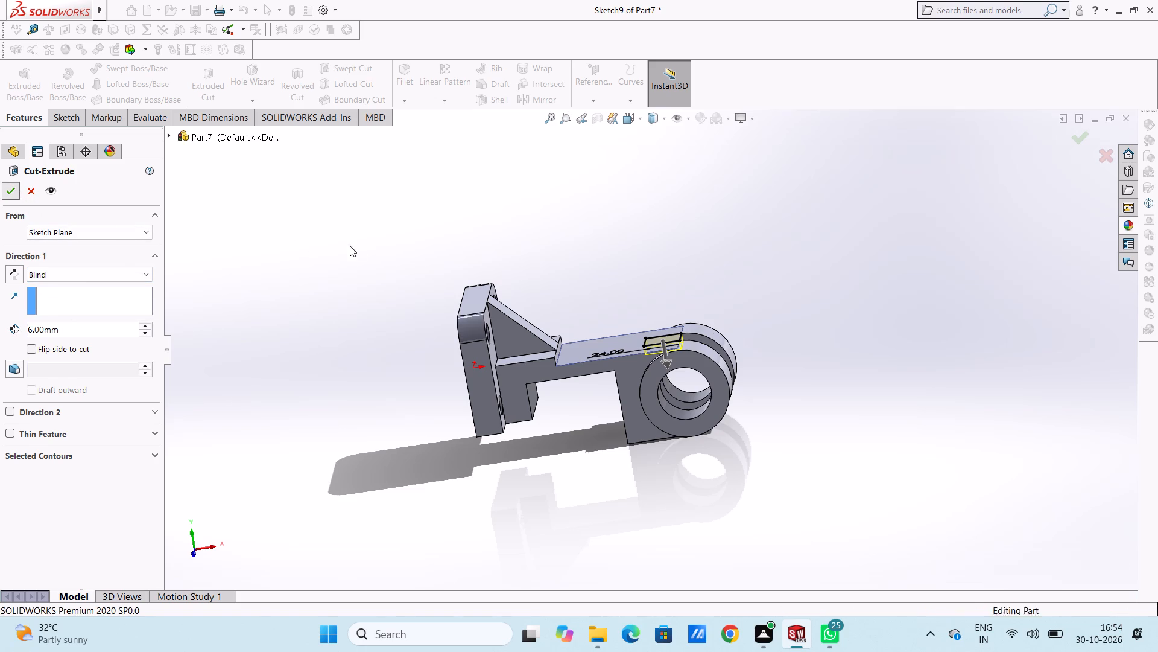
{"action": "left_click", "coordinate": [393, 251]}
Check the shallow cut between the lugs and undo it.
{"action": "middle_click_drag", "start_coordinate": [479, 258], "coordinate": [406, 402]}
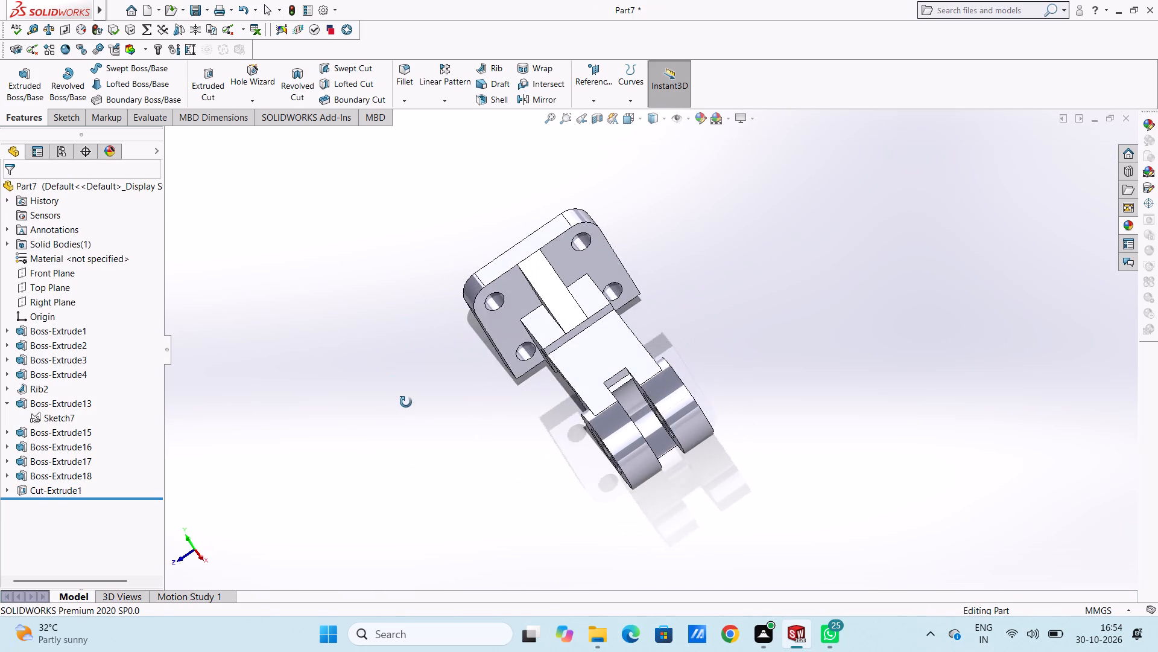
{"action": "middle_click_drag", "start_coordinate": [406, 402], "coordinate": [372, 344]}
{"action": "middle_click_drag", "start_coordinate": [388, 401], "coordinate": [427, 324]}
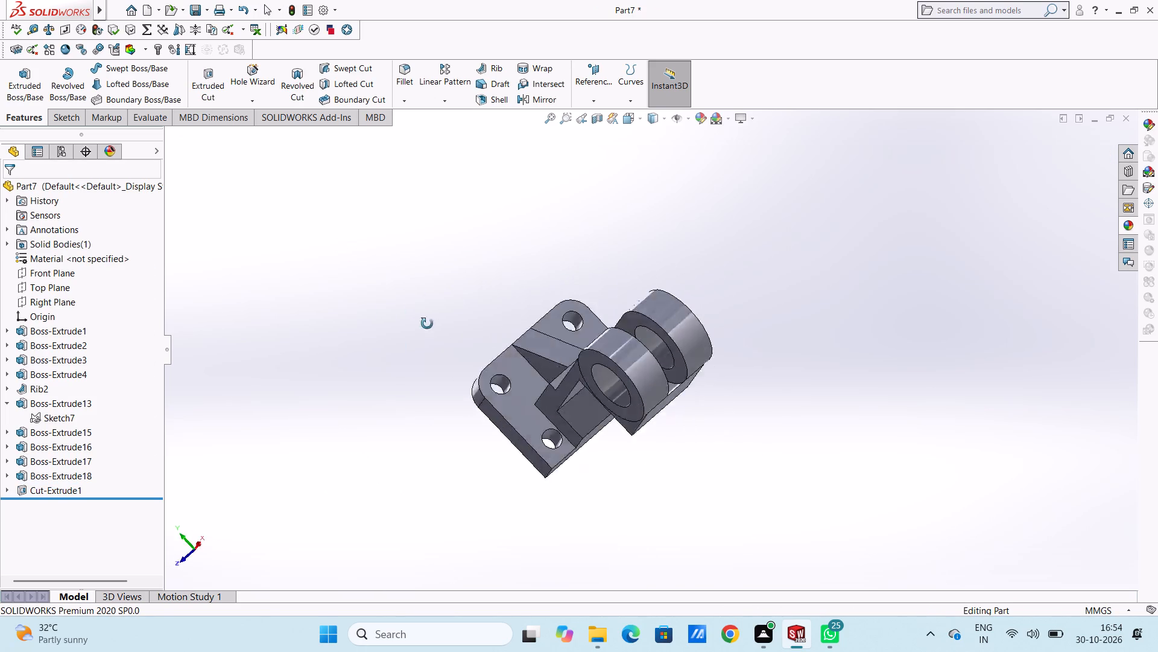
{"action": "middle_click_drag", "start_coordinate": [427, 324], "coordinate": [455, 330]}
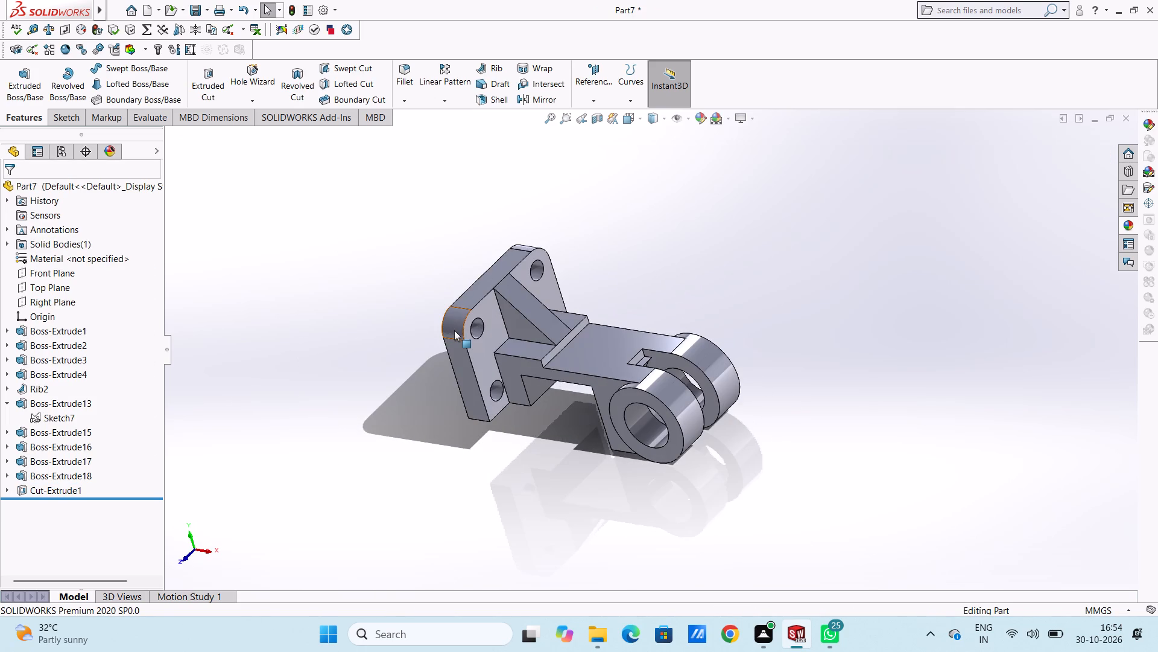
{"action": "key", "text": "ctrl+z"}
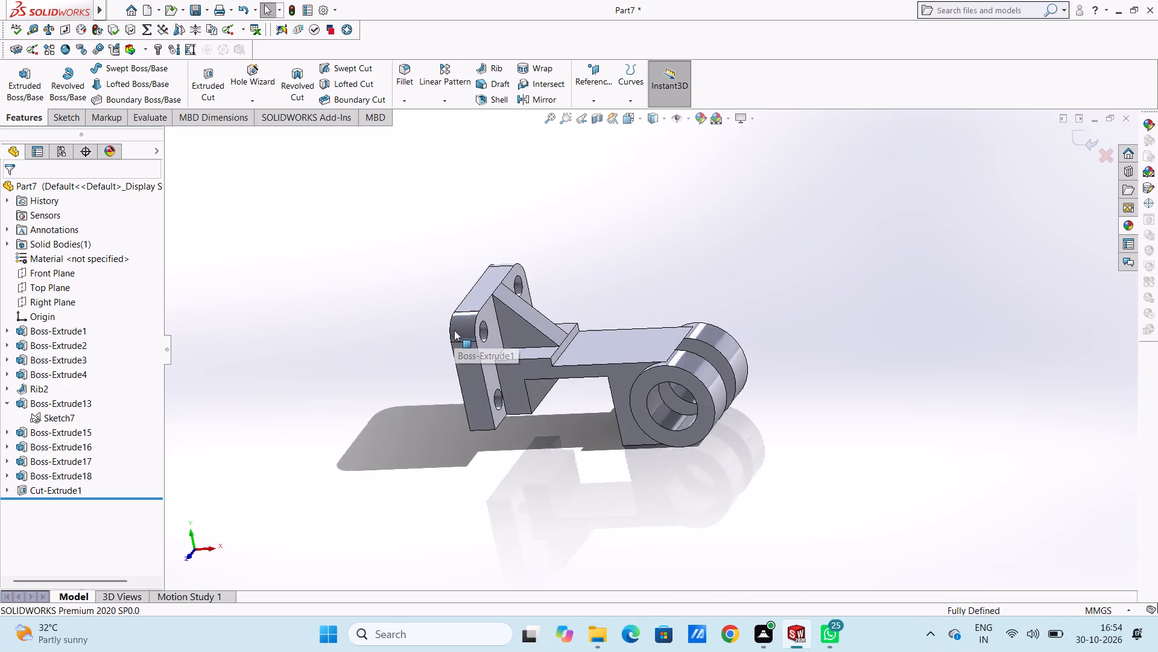
Cut-extrude the rectangle between the lugs downward with the Through All end condition.
{"action": "middle_click_drag", "start_coordinate": [578, 271], "coordinate": [531, 356]}
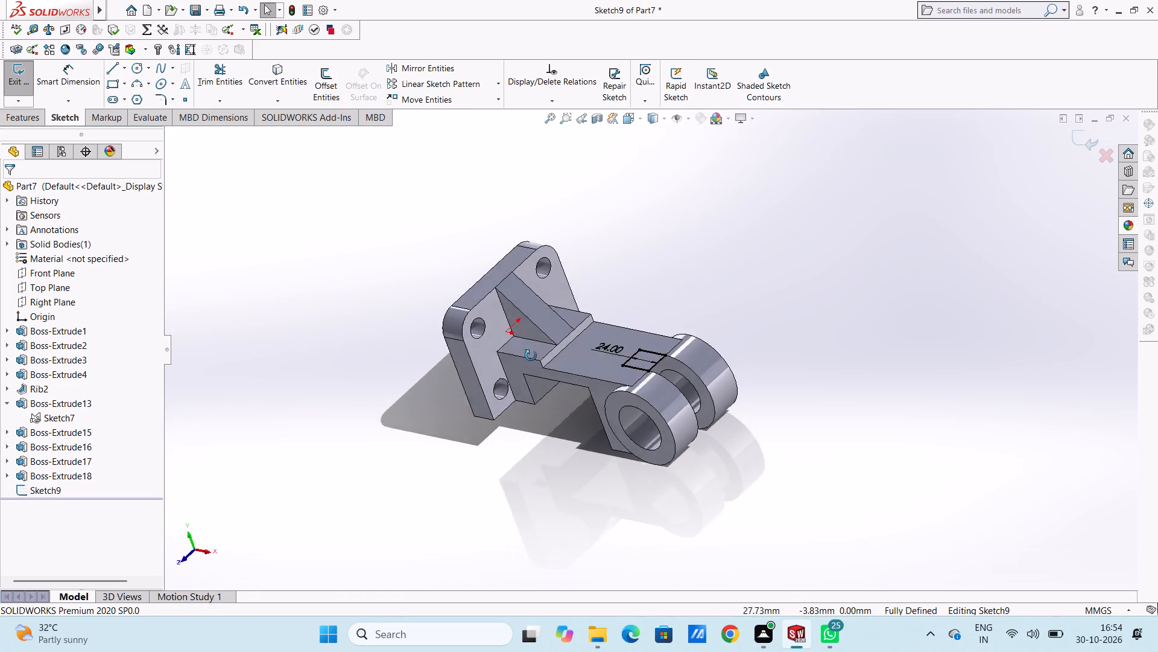
{"action": "middle_click_drag", "start_coordinate": [531, 356], "coordinate": [528, 359]}
{"action": "scroll", "coordinate": [931, 558], "scroll_direction": "up", "scroll_amount": 2}
{"action": "scroll", "coordinate": [900, 576], "scroll_direction": "down", "scroll_amount": 1}
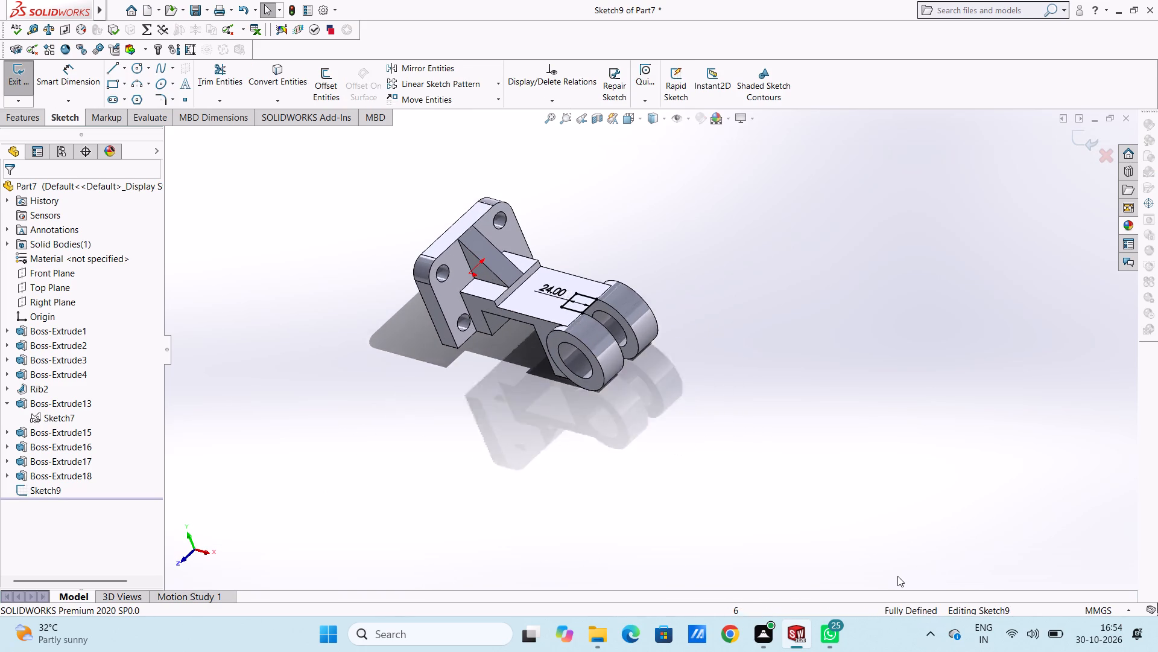
{"action": "scroll", "coordinate": [897, 576], "scroll_direction": "down", "scroll_amount": 1}
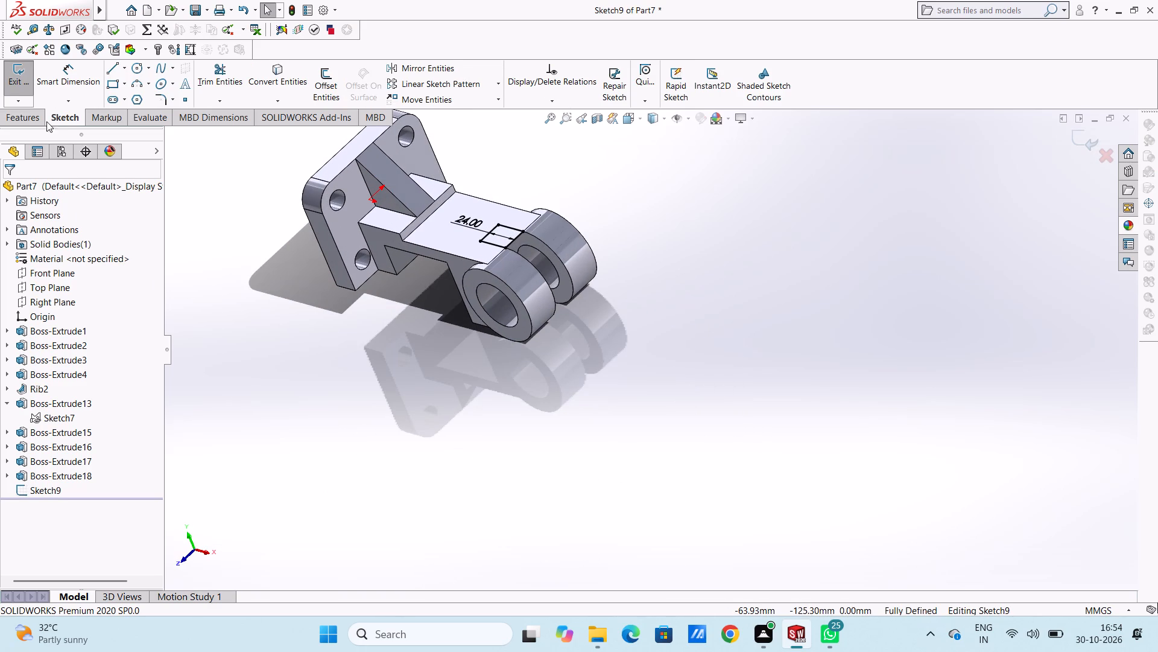
{"action": "left_click", "coordinate": [39, 115]}
{"action": "left_click_drag", "start_coordinate": [200, 76], "coordinate": [204, 83]}
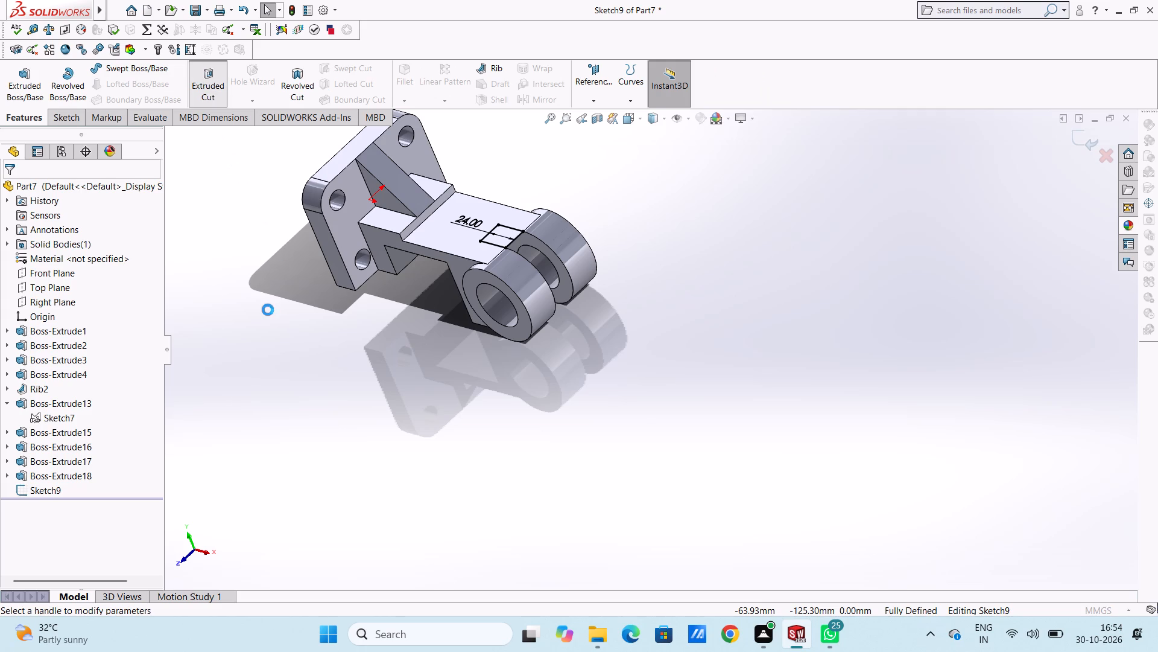
{"action": "left_click", "coordinate": [100, 276]}
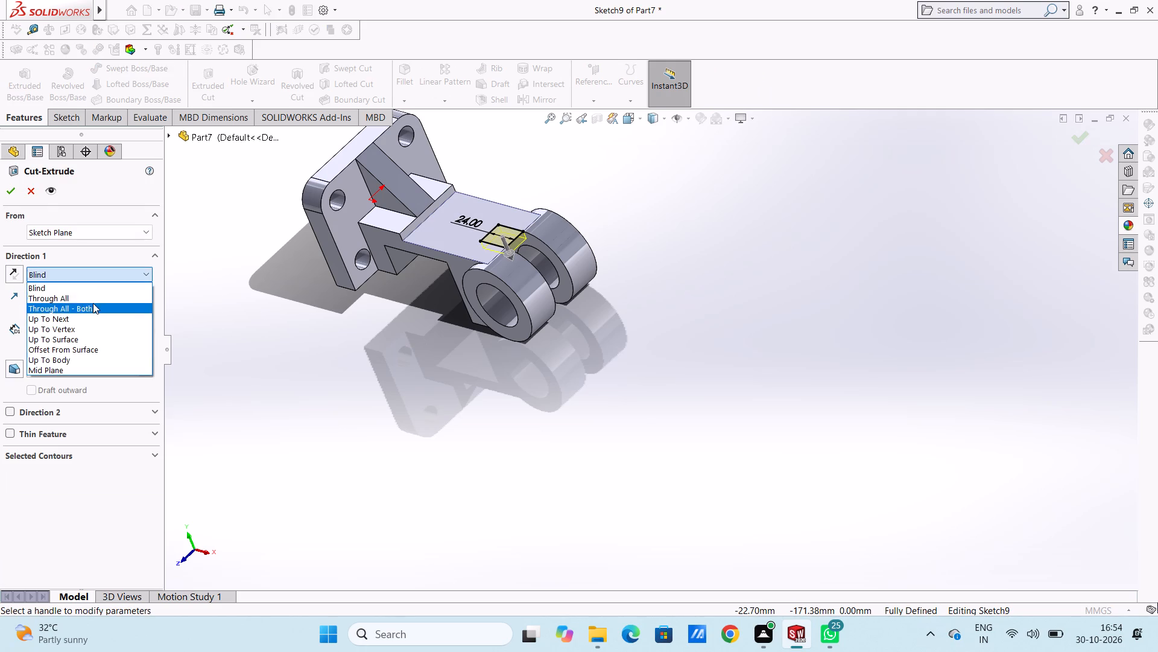
{"action": "left_click", "coordinate": [89, 298]}
{"action": "left_click", "coordinate": [13, 192]}
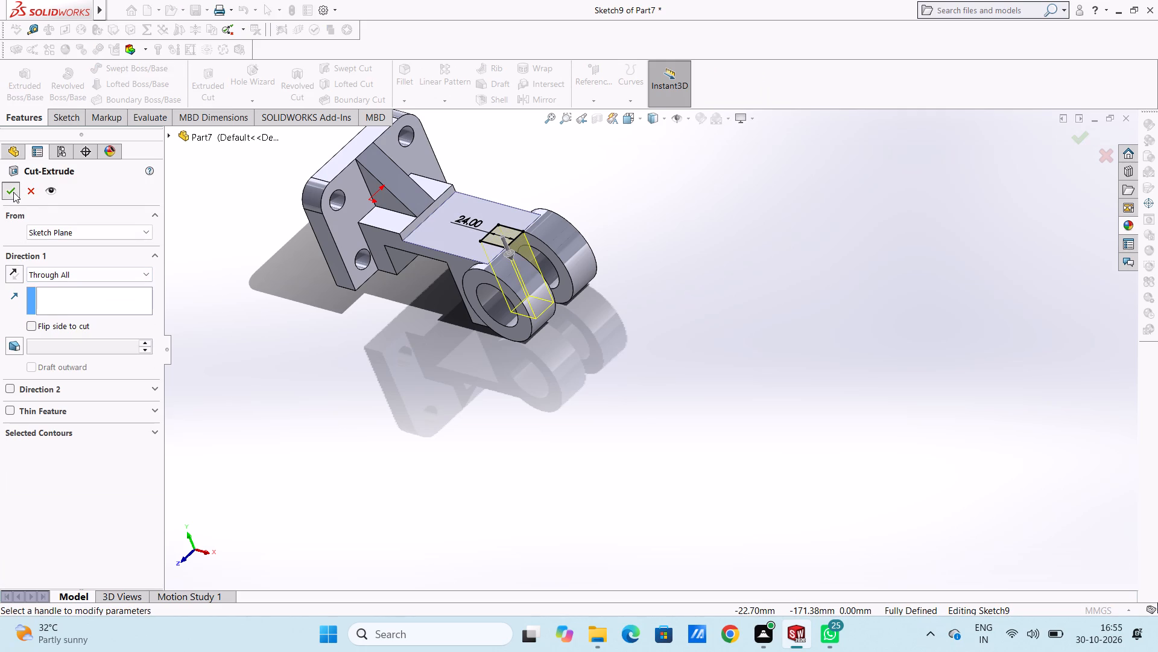
{"action": "left_click", "coordinate": [358, 383]}
{"action": "middle_click_drag", "start_coordinate": [612, 360], "coordinate": [560, 362]}
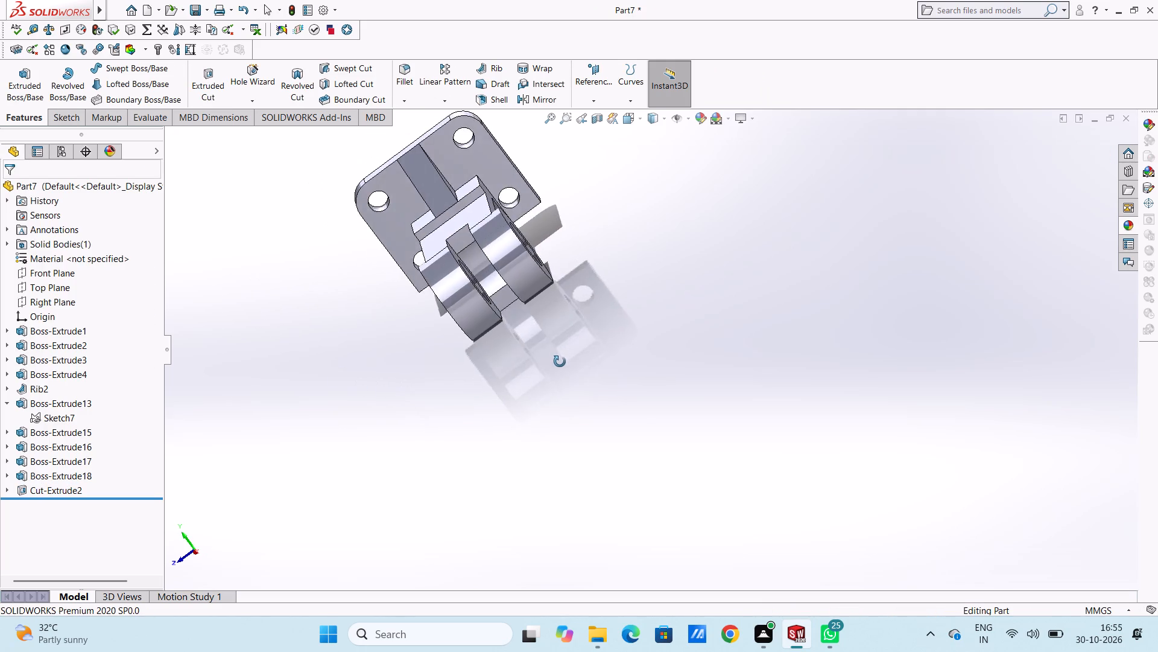
{"action": "middle_click_drag", "start_coordinate": [560, 362], "coordinate": [593, 368]}
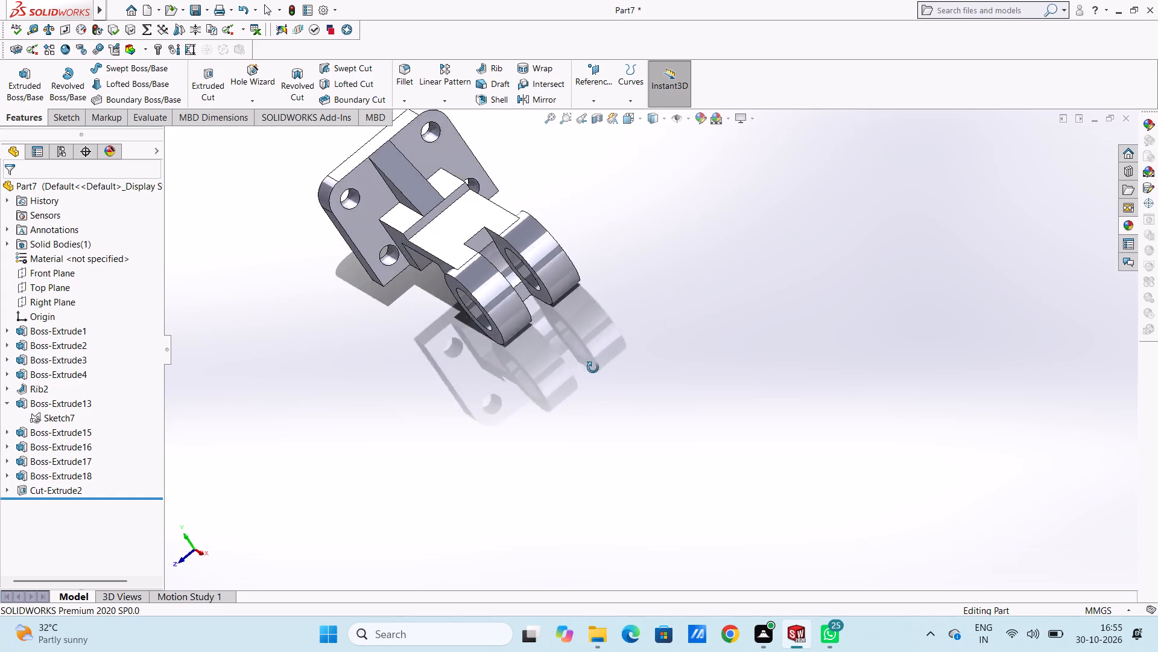
{"action": "middle_click_drag", "start_coordinate": [593, 368], "coordinate": [513, 336]}
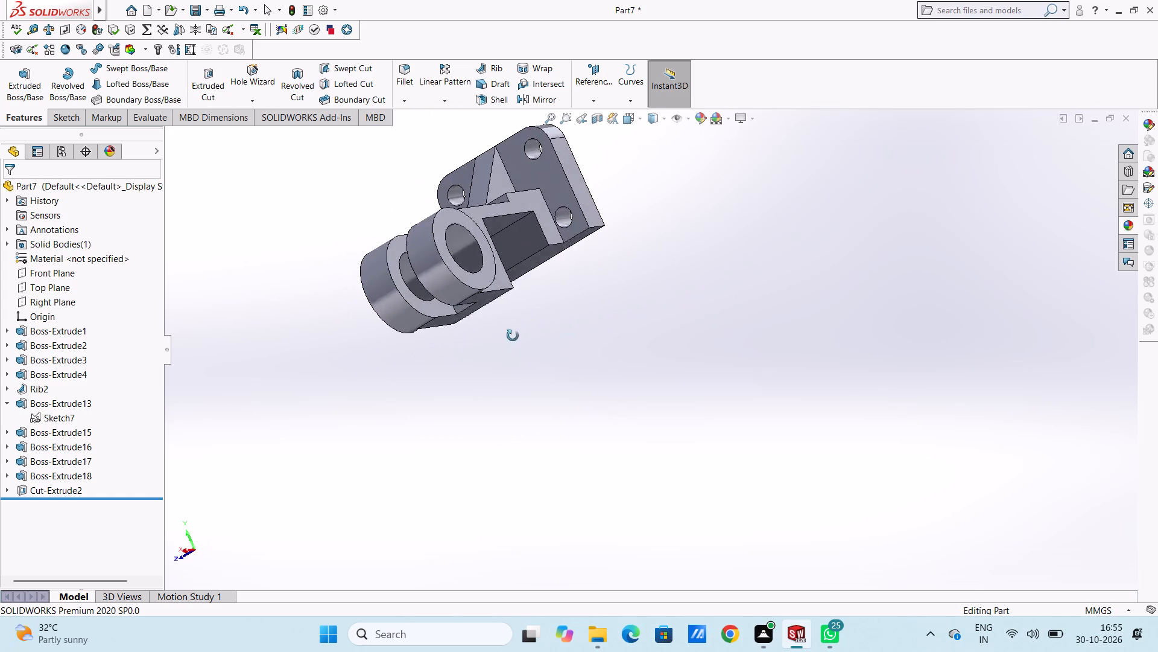
Examine the through slot between the ring lugs and the underside of the arm from several angles.
{"action": "middle_click_drag", "start_coordinate": [513, 336], "coordinate": [607, 438]}
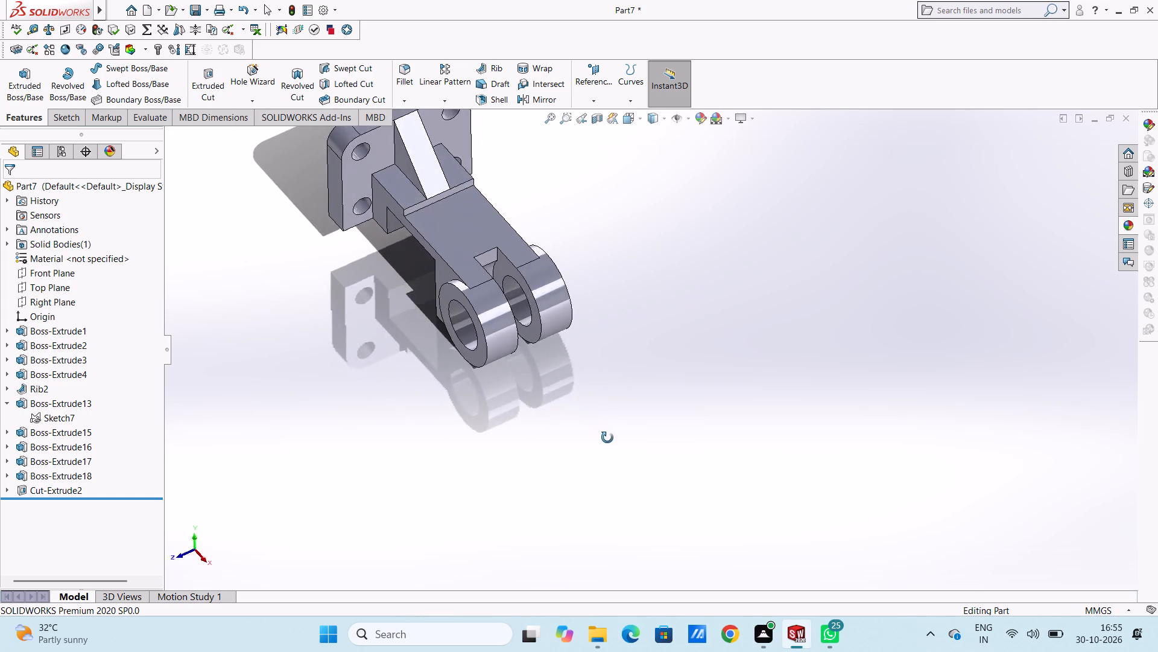
{"action": "middle_click_drag", "start_coordinate": [607, 438], "coordinate": [595, 457]}
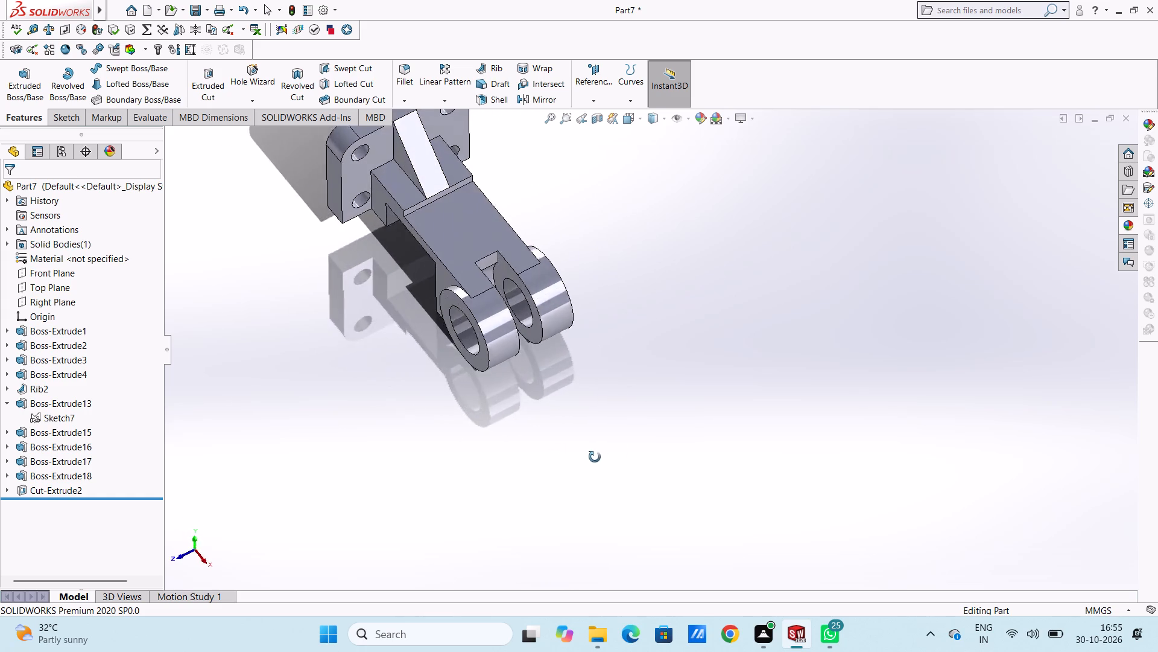
{"action": "middle_click_drag", "start_coordinate": [595, 457], "coordinate": [580, 452]}
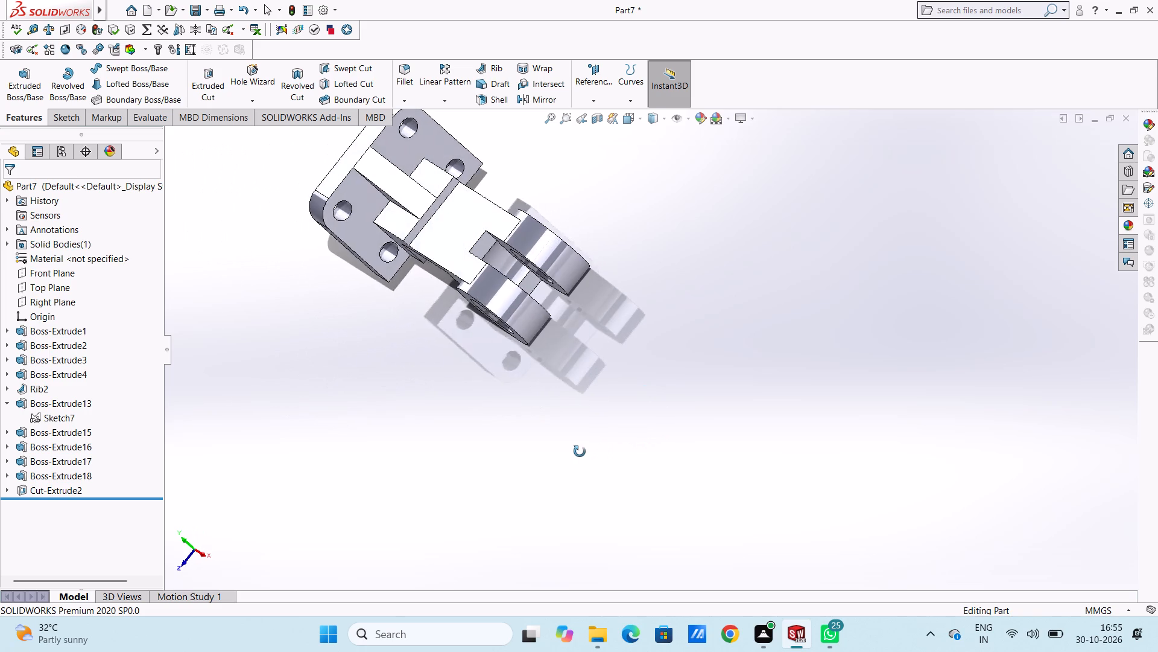
{"action": "middle_click_drag", "start_coordinate": [580, 452], "coordinate": [580, 452]}
{"action": "middle_click", "coordinate": [580, 452]}
{"action": "middle_click_drag", "start_coordinate": [580, 443], "coordinate": [586, 438]}
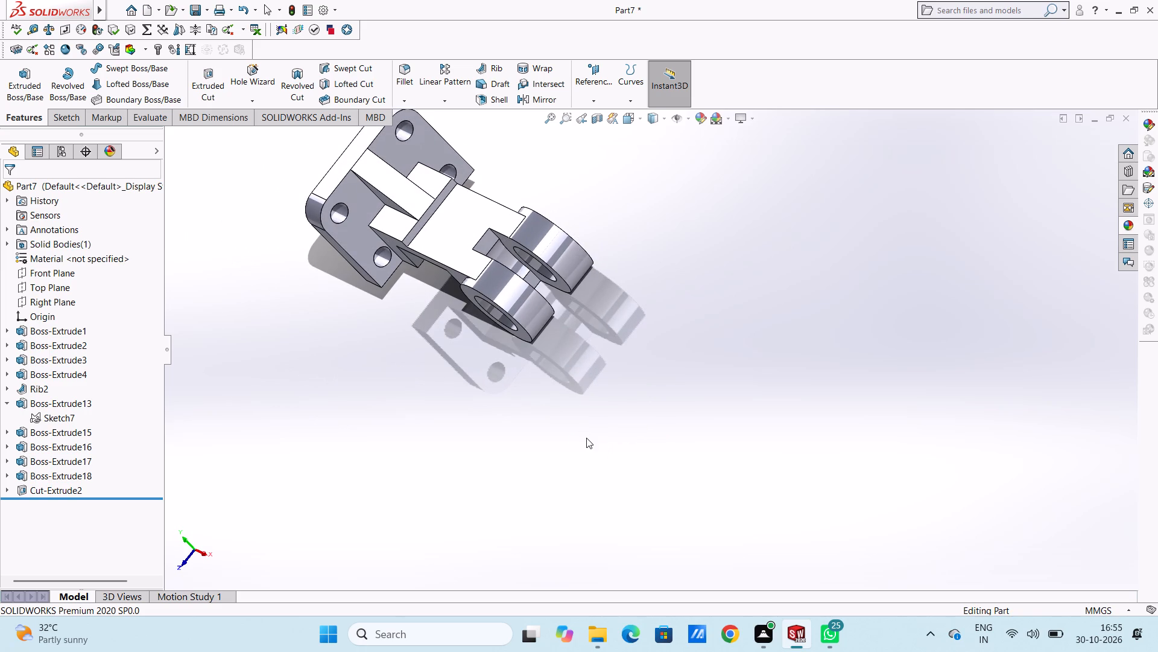
{"action": "middle_click_drag", "start_coordinate": [572, 431], "coordinate": [611, 346]}
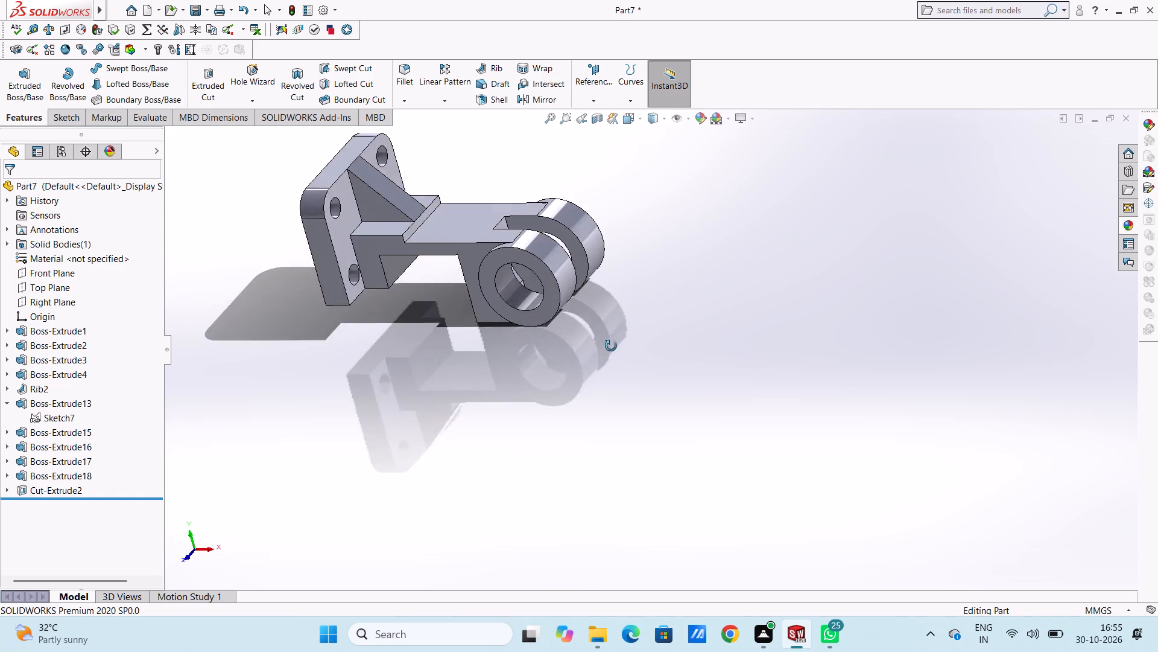
{"action": "middle_click_drag", "start_coordinate": [611, 346], "coordinate": [627, 377]}
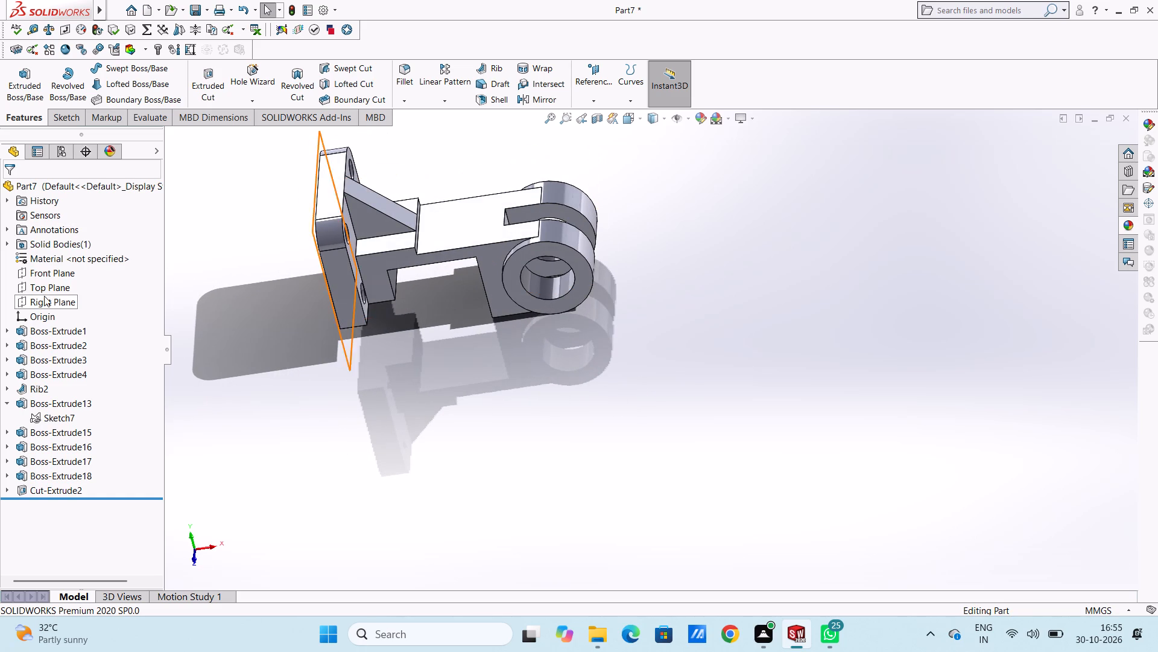
On the Front Plane, sketch a sloped line about 65 mm long from the block's lower outer corner to the lug body's lower inner corner.
{"action": "left_click", "coordinate": [55, 272]}
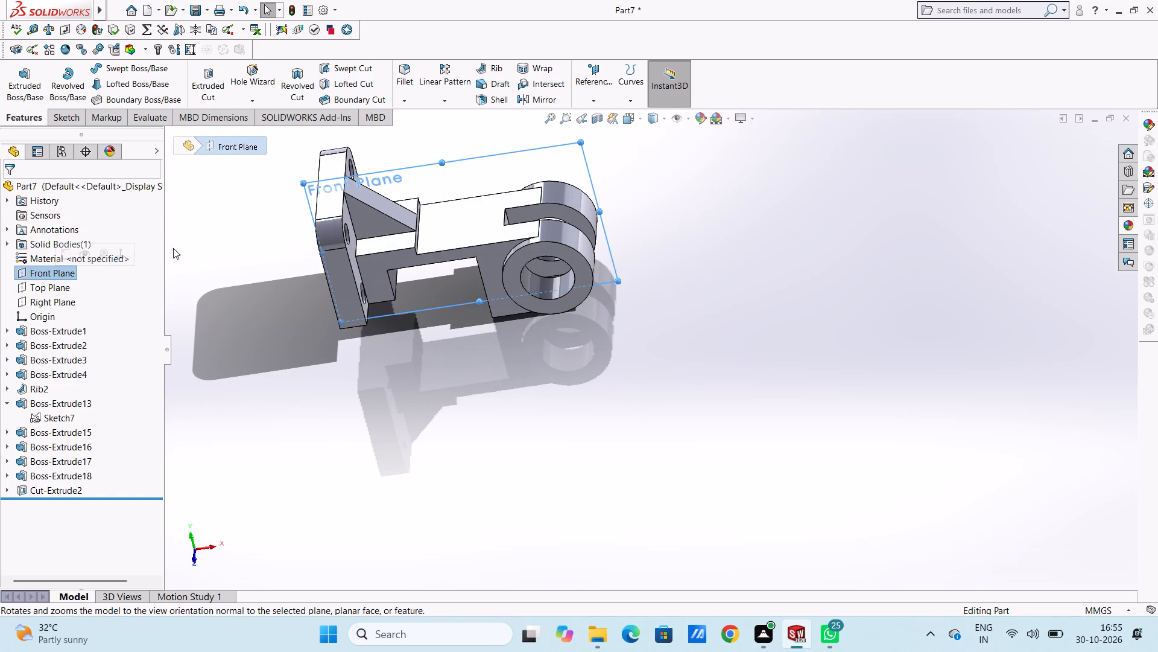
{"action": "left_click", "coordinate": [121, 273]}
{"action": "left_click", "coordinate": [78, 270]}
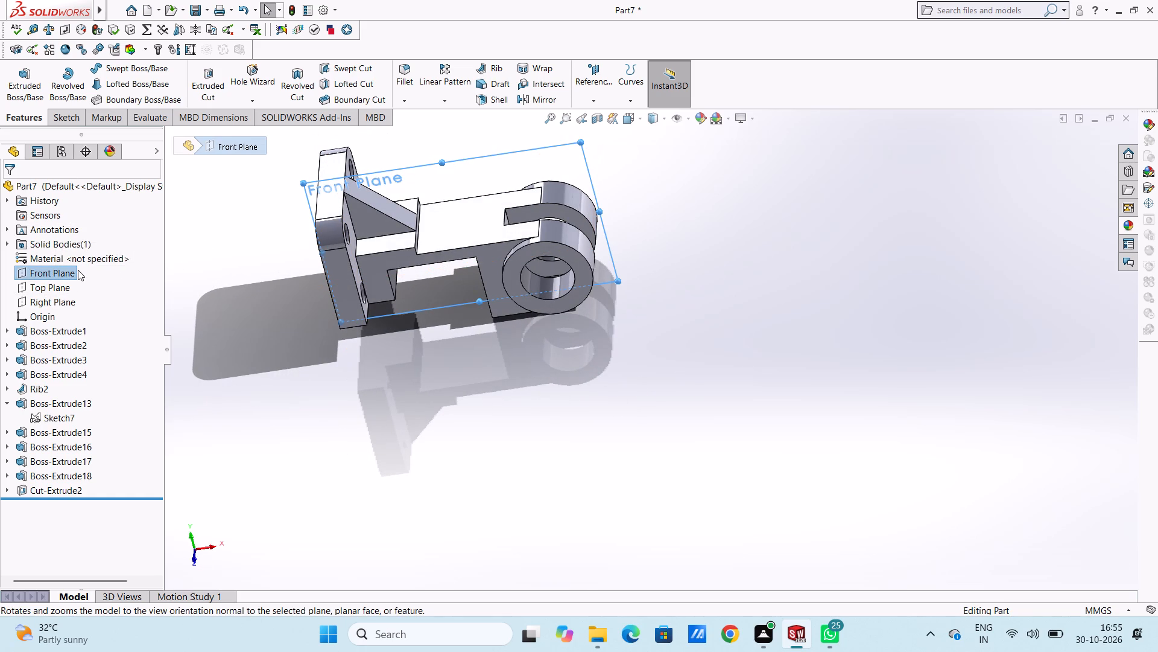
{"action": "left_click", "coordinate": [75, 270]}
{"action": "left_click", "coordinate": [84, 256]}
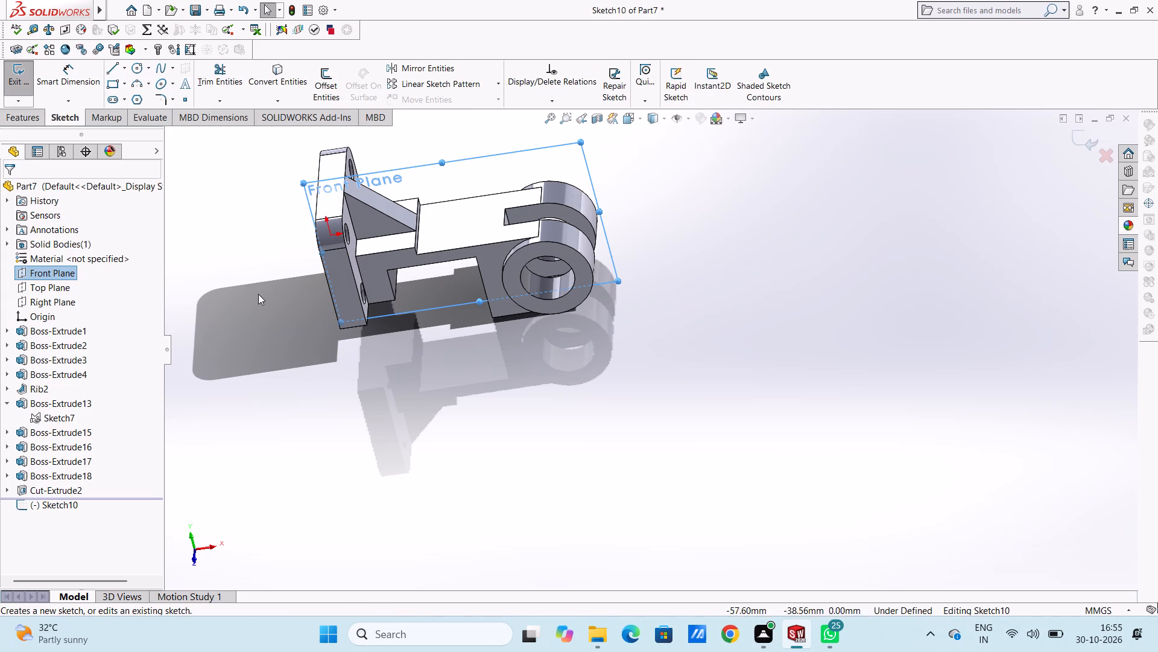
{"action": "left_click", "coordinate": [259, 293]}
{"action": "key", "text": "ctrl+1"}
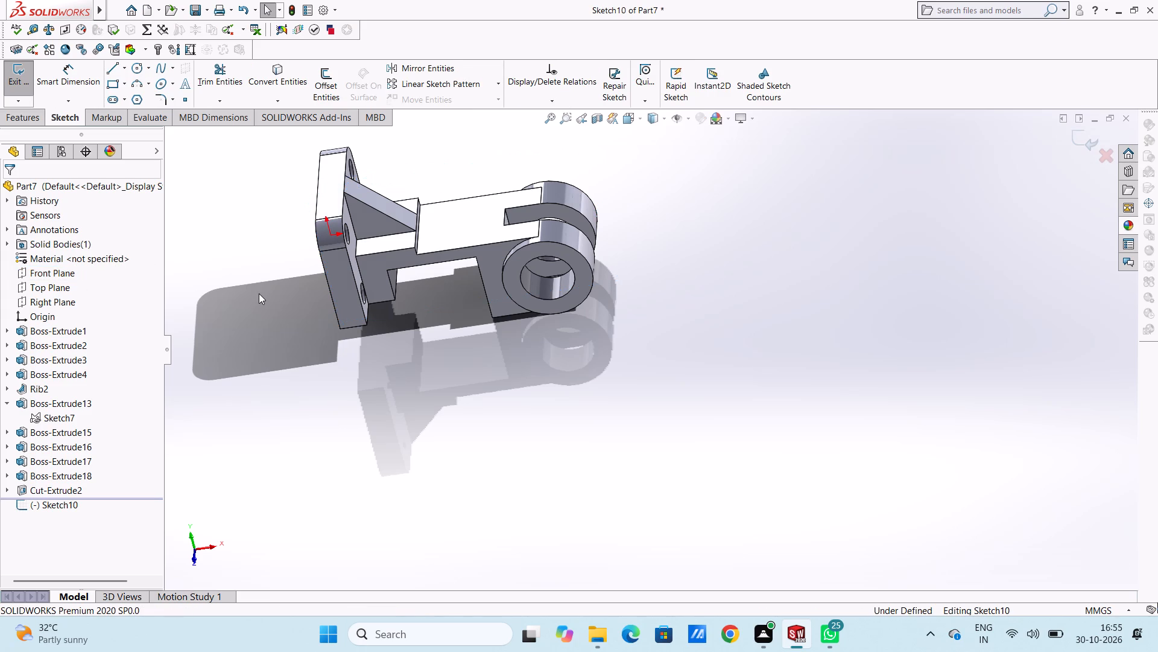
{"action": "scroll", "coordinate": [595, 308], "scroll_direction": "up", "scroll_amount": 3}
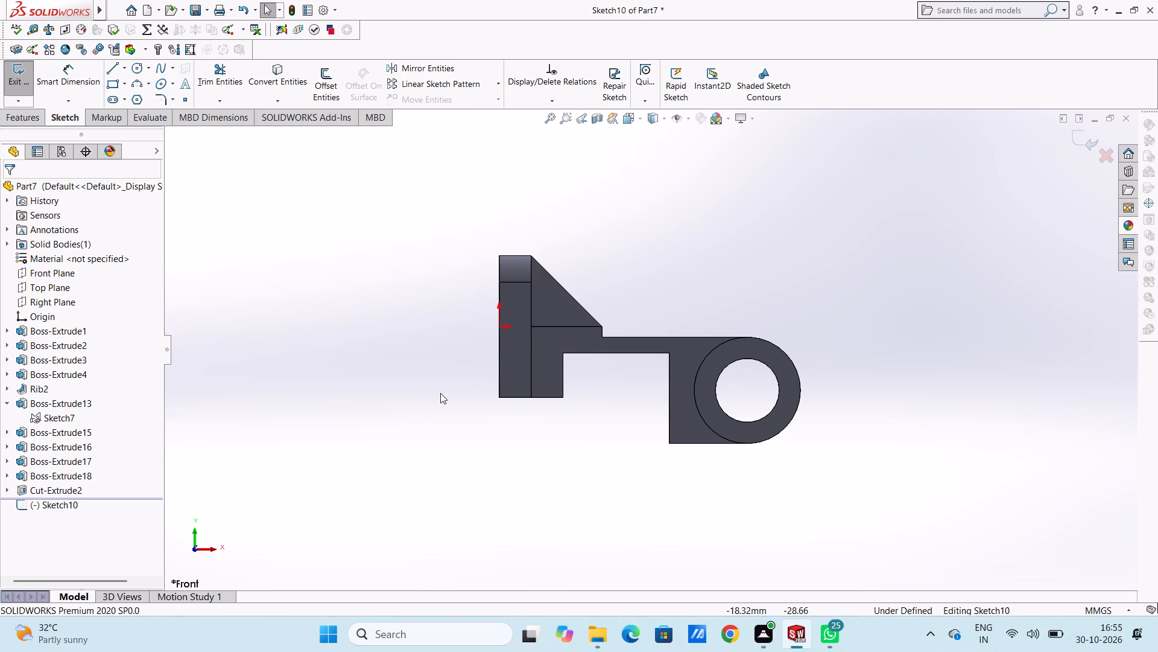
{"action": "left_click", "coordinate": [116, 69]}
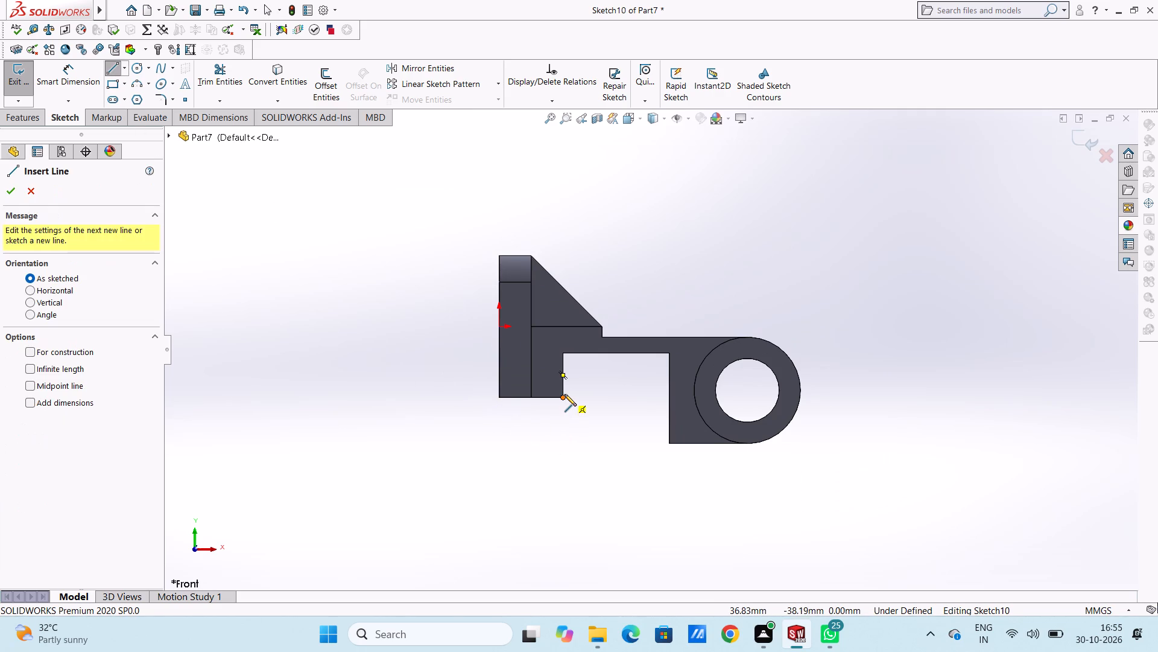
{"action": "left_click", "coordinate": [565, 395]}
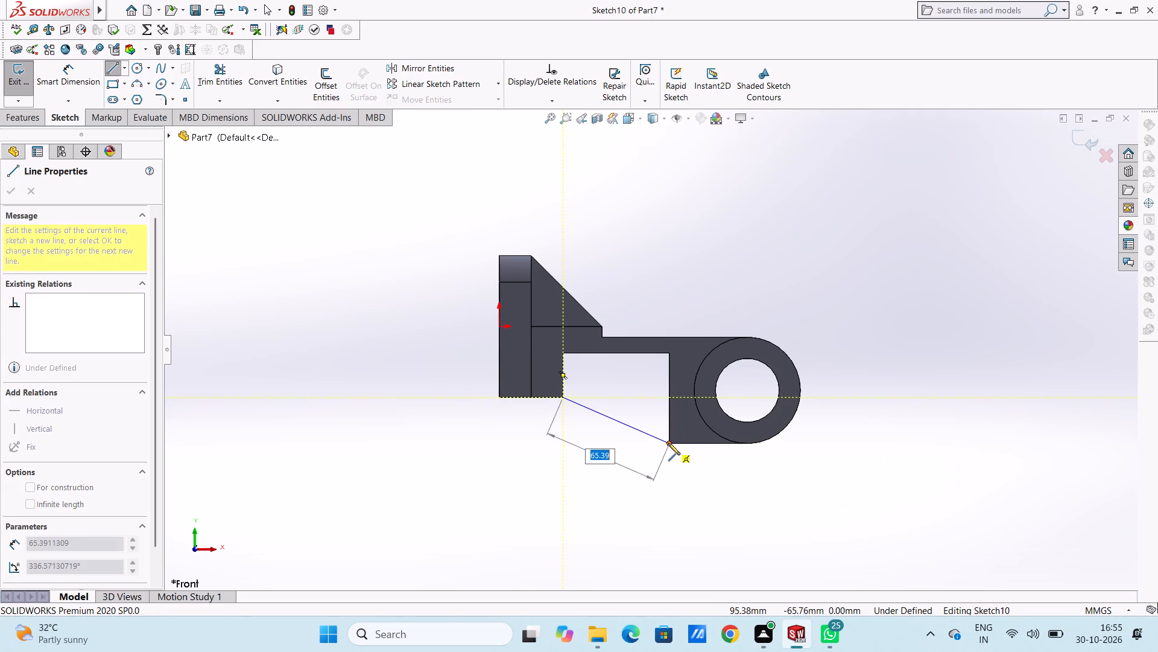
{"action": "left_click", "coordinate": [668, 443]}
{"action": "right_click", "coordinate": [756, 231]}
{"action": "left_click", "coordinate": [772, 238]}
{"action": "left_click", "coordinate": [728, 259]}
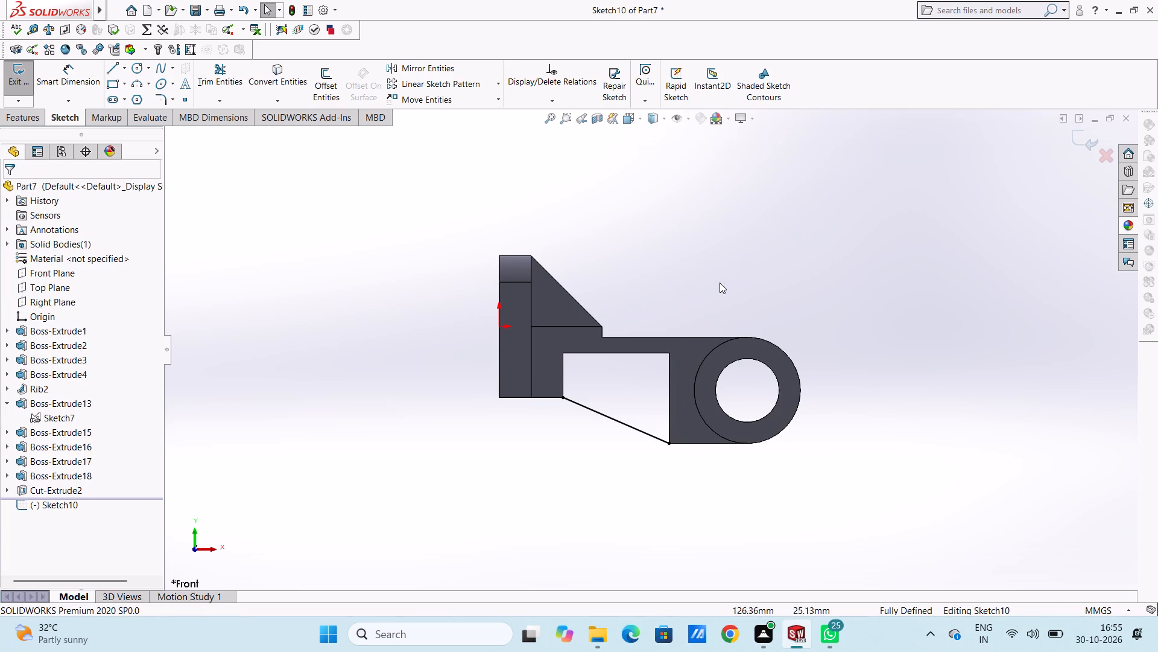
Create an 18 mm thick rib on both sides of the sloped line, flipping the material side towards the arm.
{"action": "left_click", "coordinate": [24, 111]}
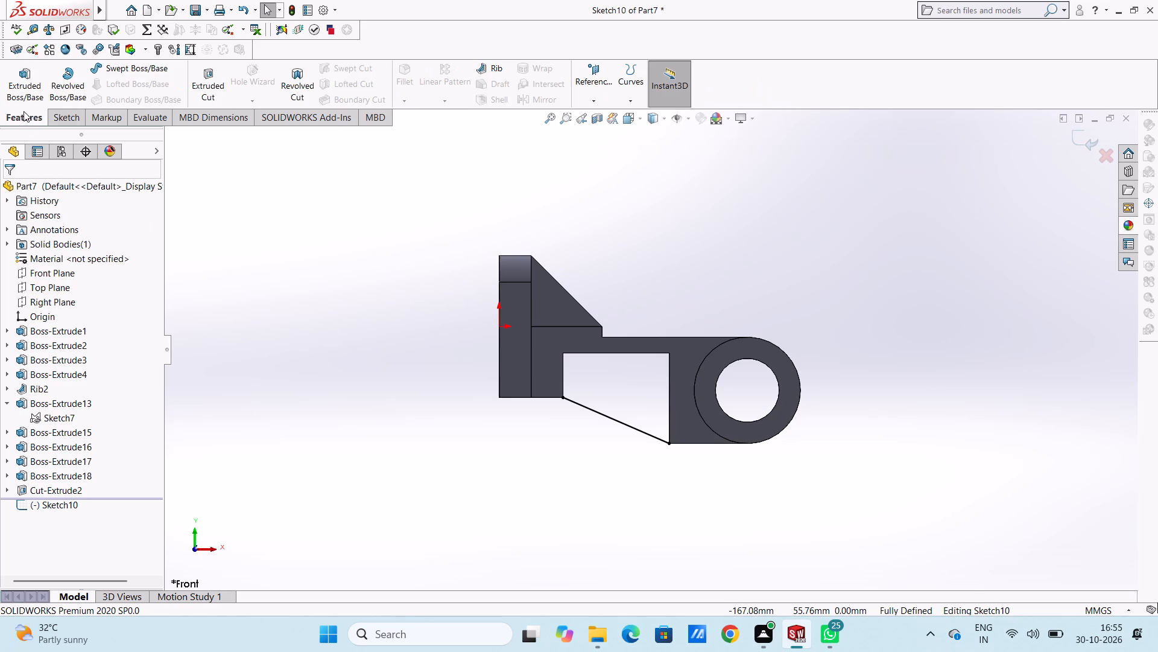
{"action": "left_click", "coordinate": [482, 66]}
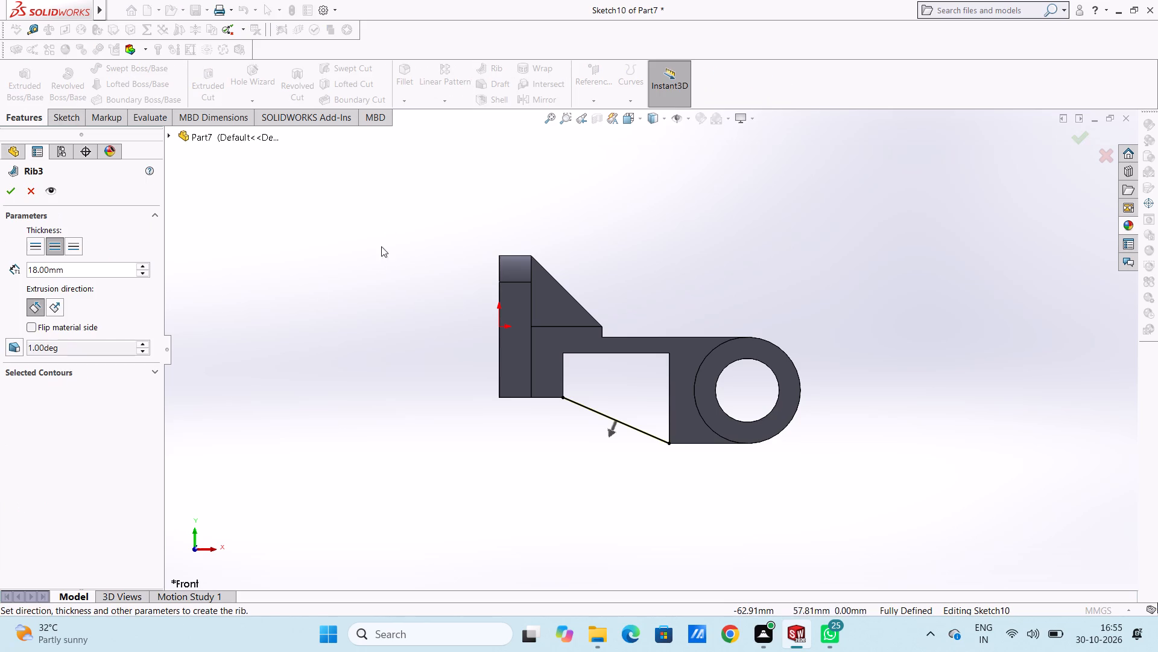
{"action": "left_click", "coordinate": [33, 325]}
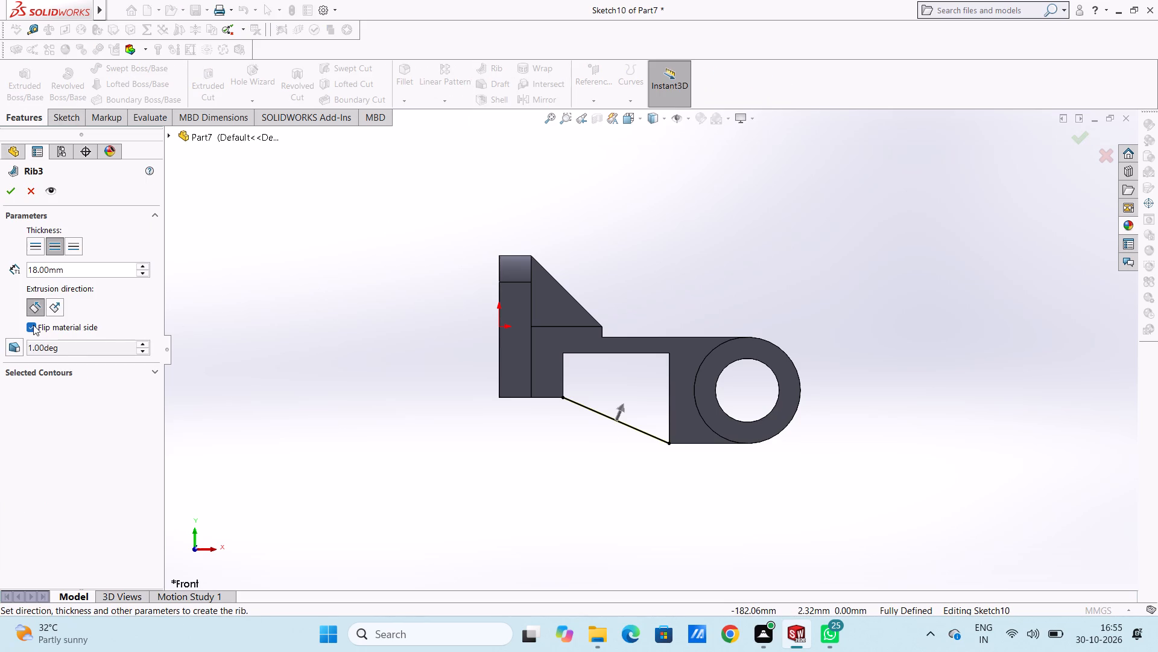
{"action": "left_click", "coordinate": [7, 187]}
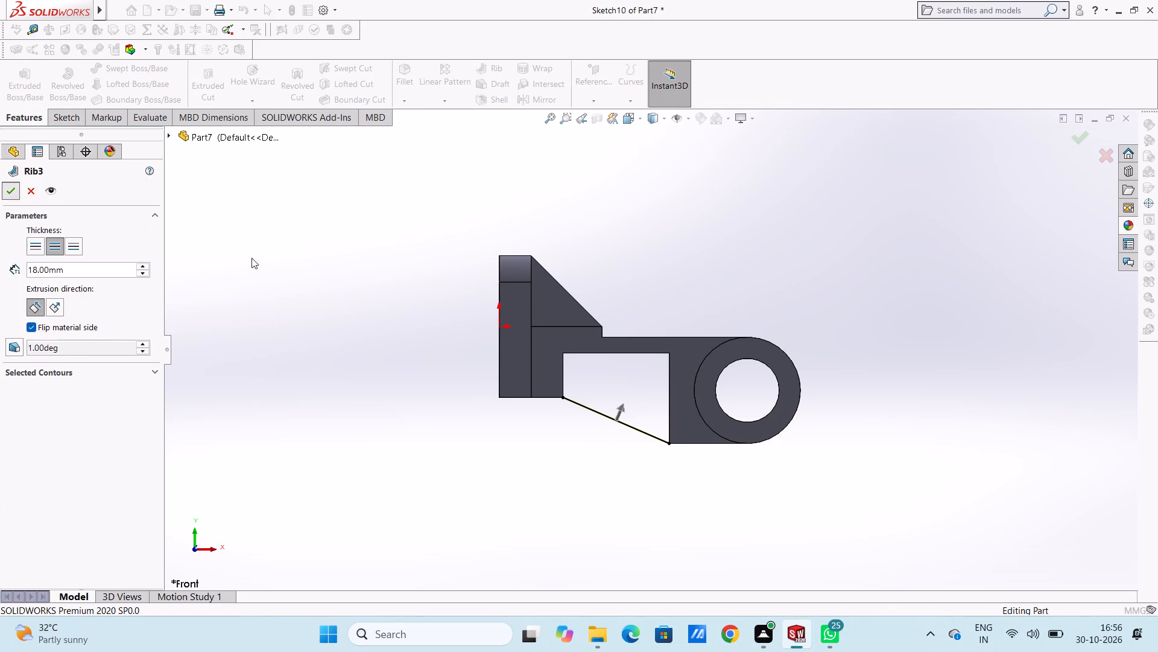
{"action": "left_click", "coordinate": [300, 267]}
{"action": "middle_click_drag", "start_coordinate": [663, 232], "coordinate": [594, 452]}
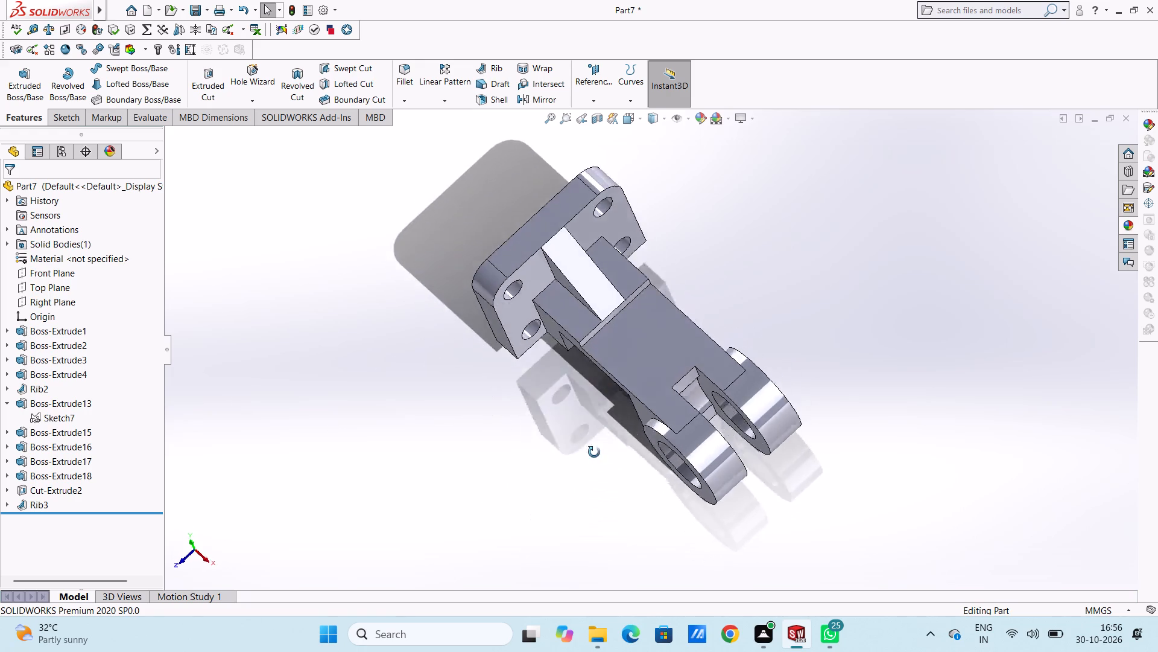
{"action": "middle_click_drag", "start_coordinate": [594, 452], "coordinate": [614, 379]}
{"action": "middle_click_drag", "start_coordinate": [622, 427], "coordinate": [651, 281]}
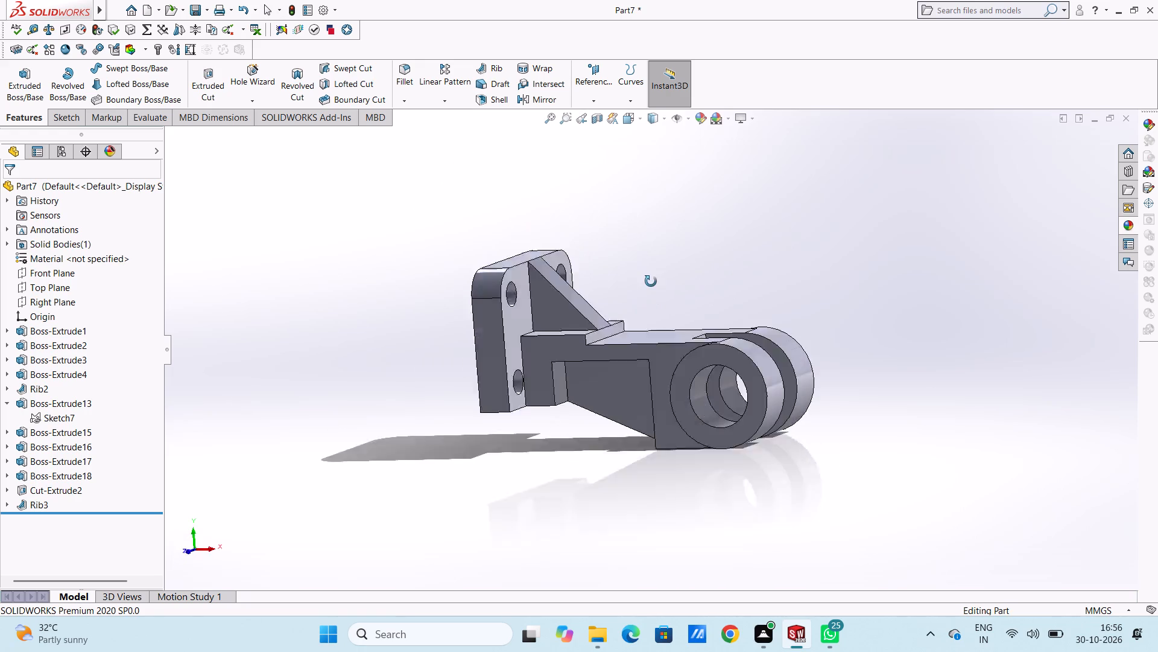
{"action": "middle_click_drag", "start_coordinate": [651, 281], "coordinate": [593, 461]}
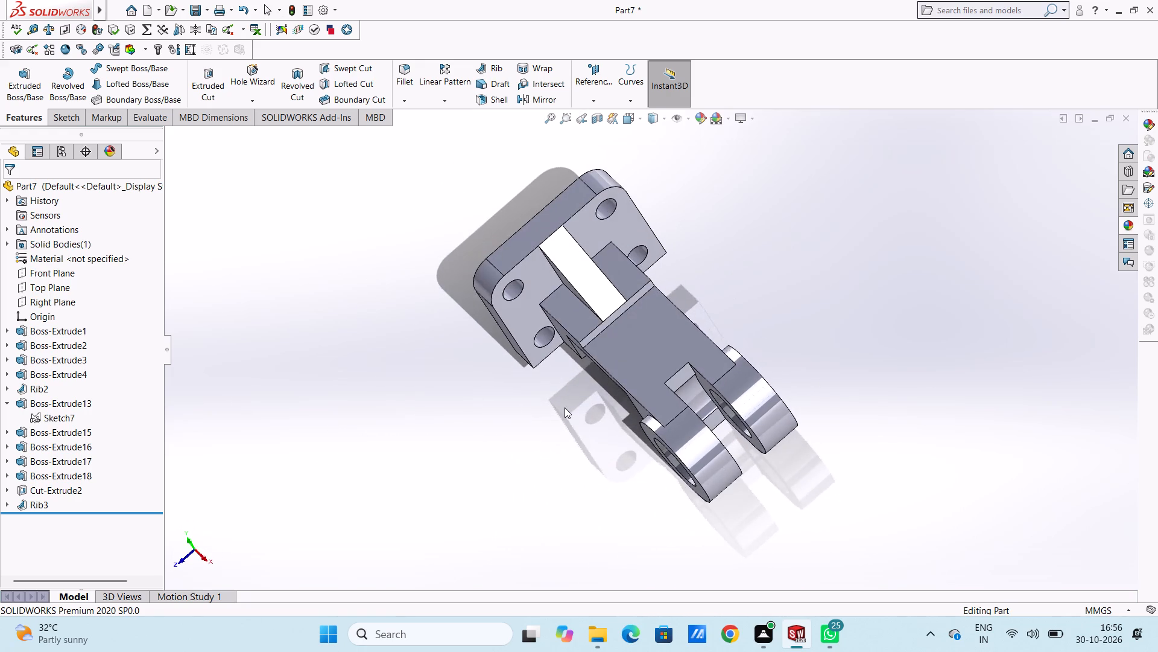
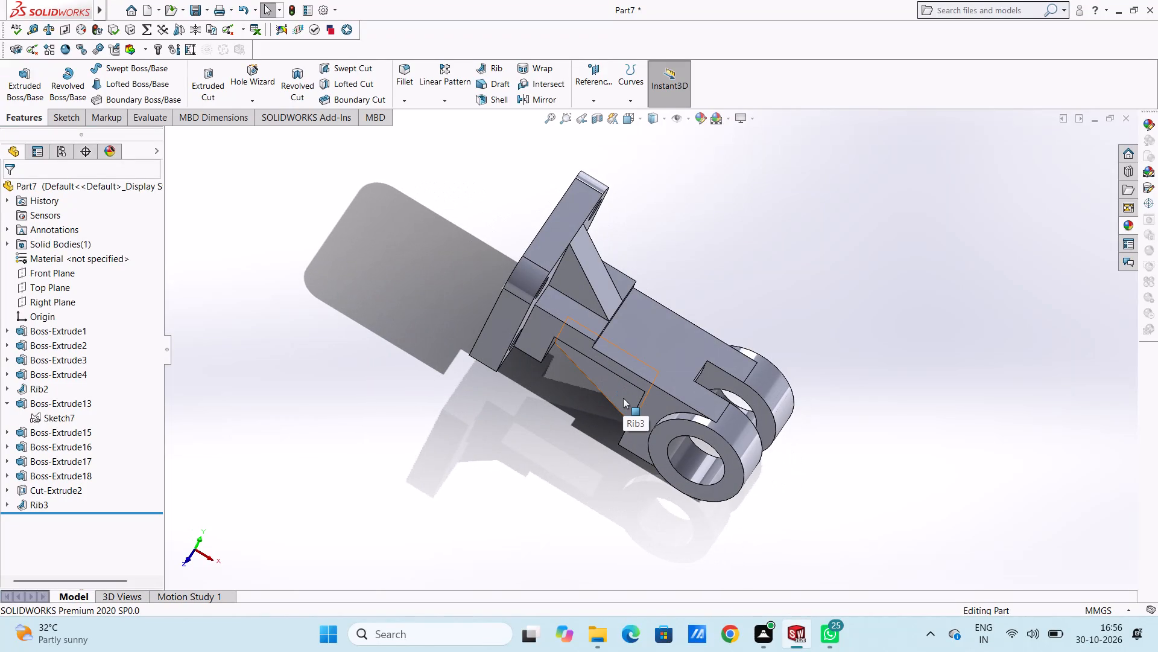
Start a sketch on the arm's top face, viewed from the top.
{"action": "key", "text": "ctrl+5"}
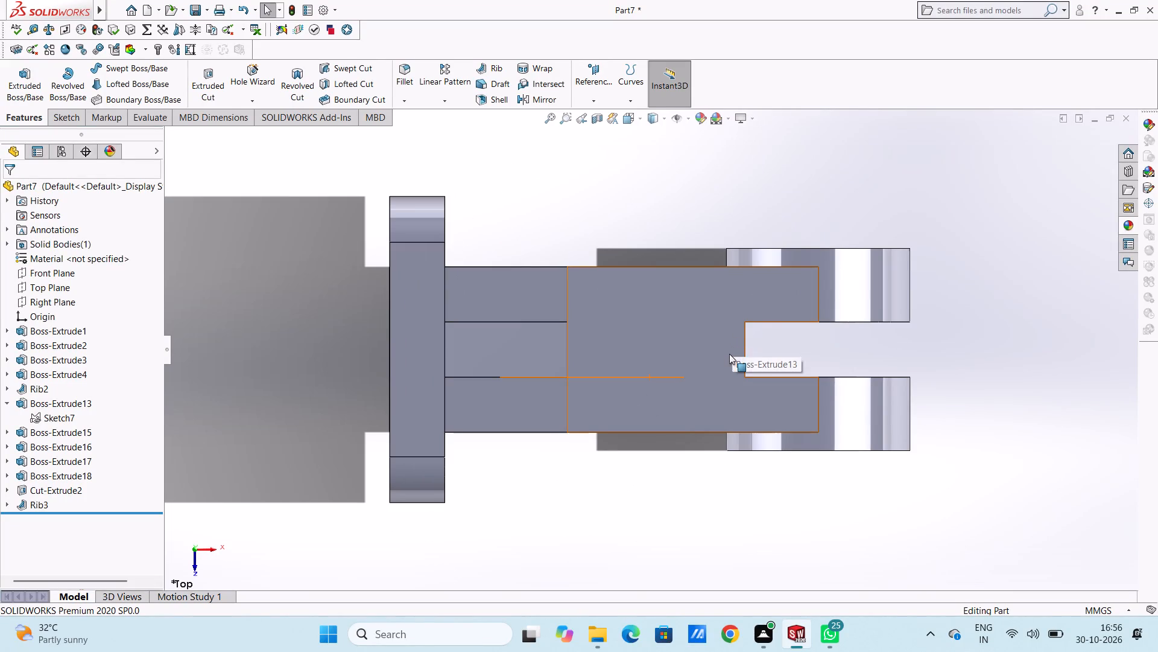
{"action": "left_click", "coordinate": [728, 354]}
{"action": "left_click", "coordinate": [780, 318]}
{"action": "left_click", "coordinate": [788, 349]}
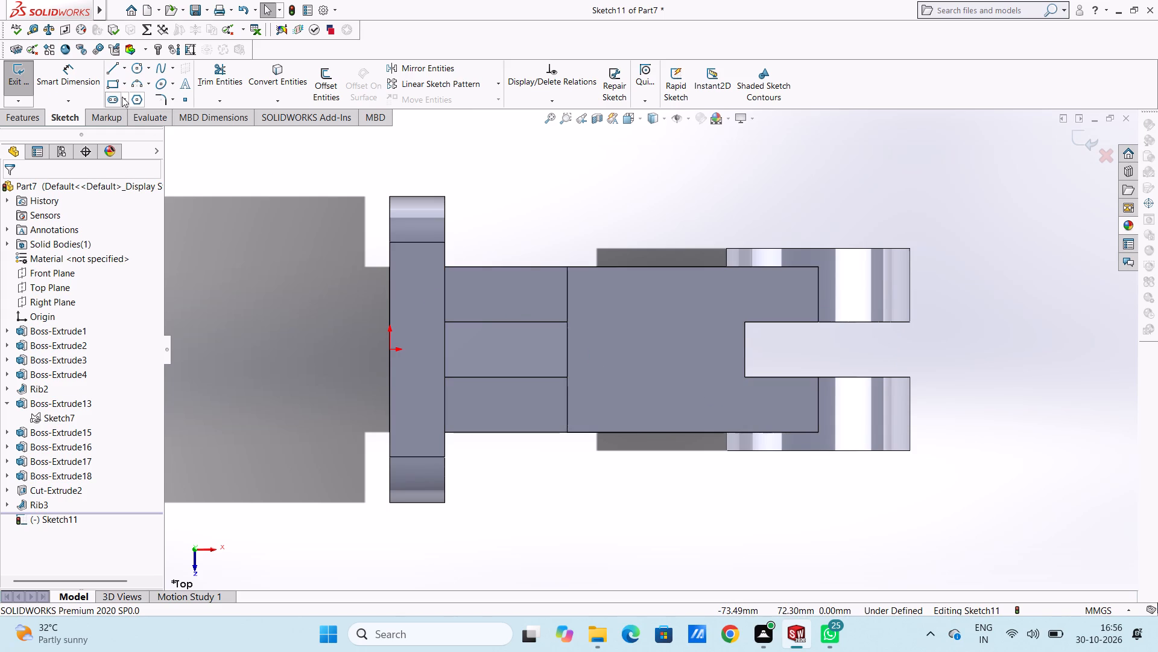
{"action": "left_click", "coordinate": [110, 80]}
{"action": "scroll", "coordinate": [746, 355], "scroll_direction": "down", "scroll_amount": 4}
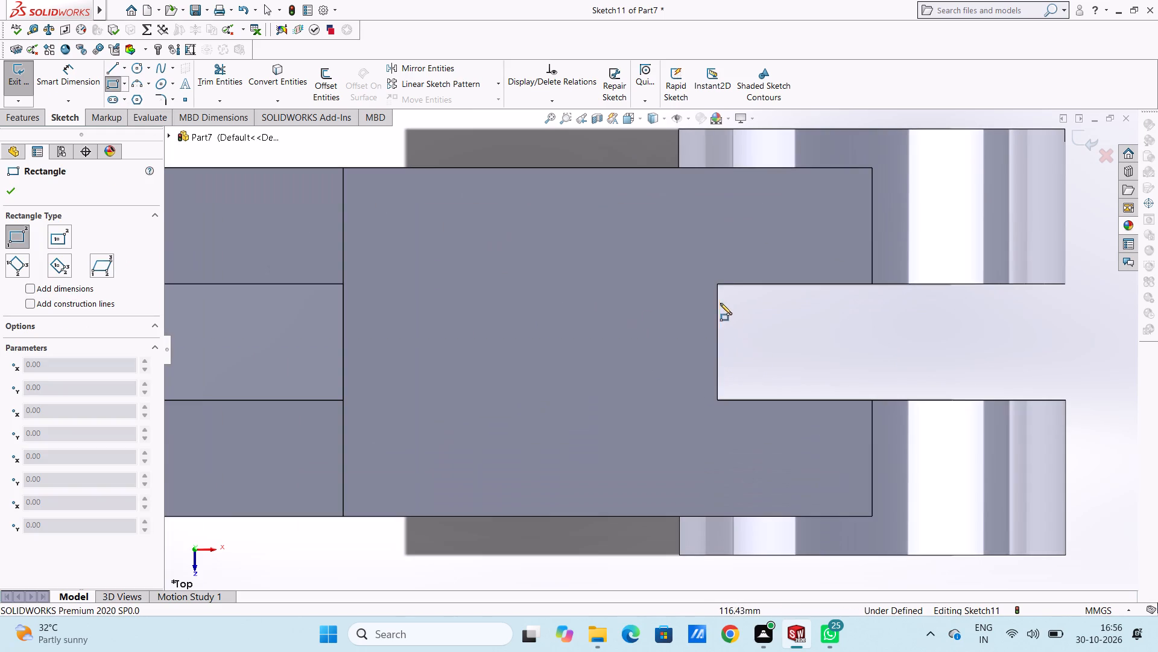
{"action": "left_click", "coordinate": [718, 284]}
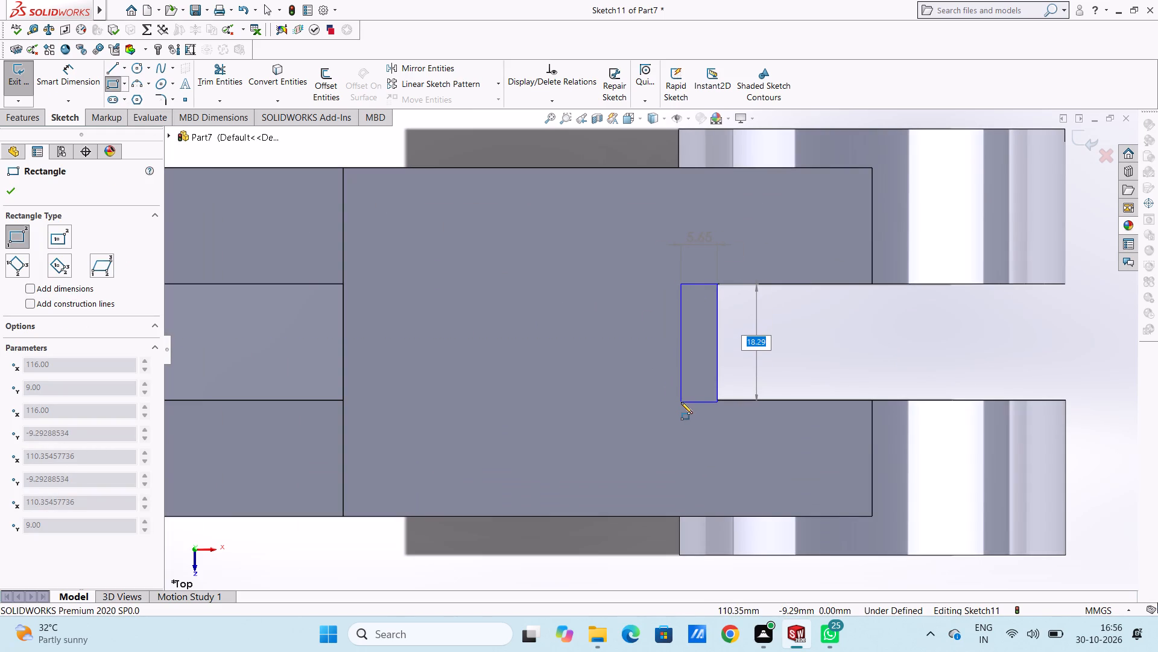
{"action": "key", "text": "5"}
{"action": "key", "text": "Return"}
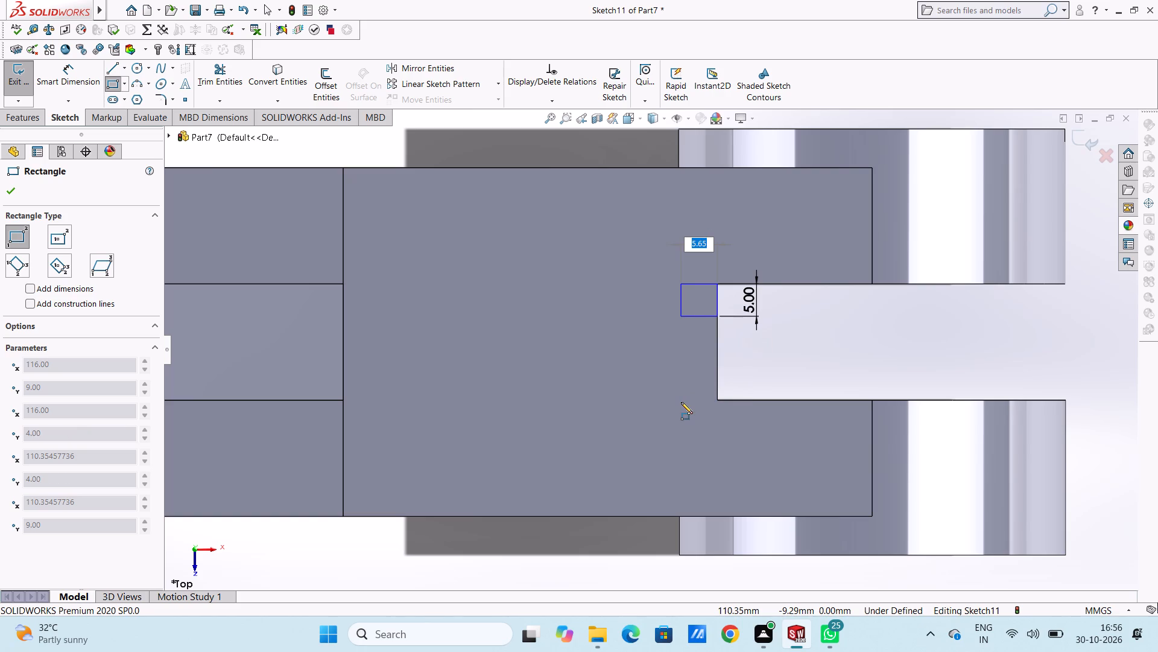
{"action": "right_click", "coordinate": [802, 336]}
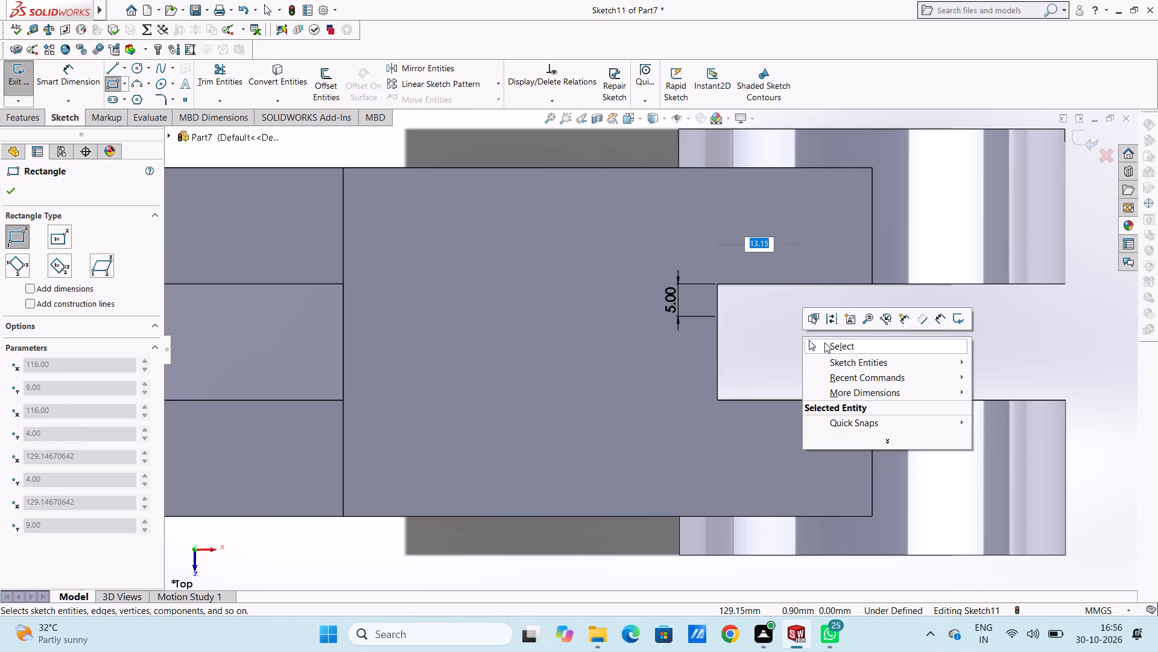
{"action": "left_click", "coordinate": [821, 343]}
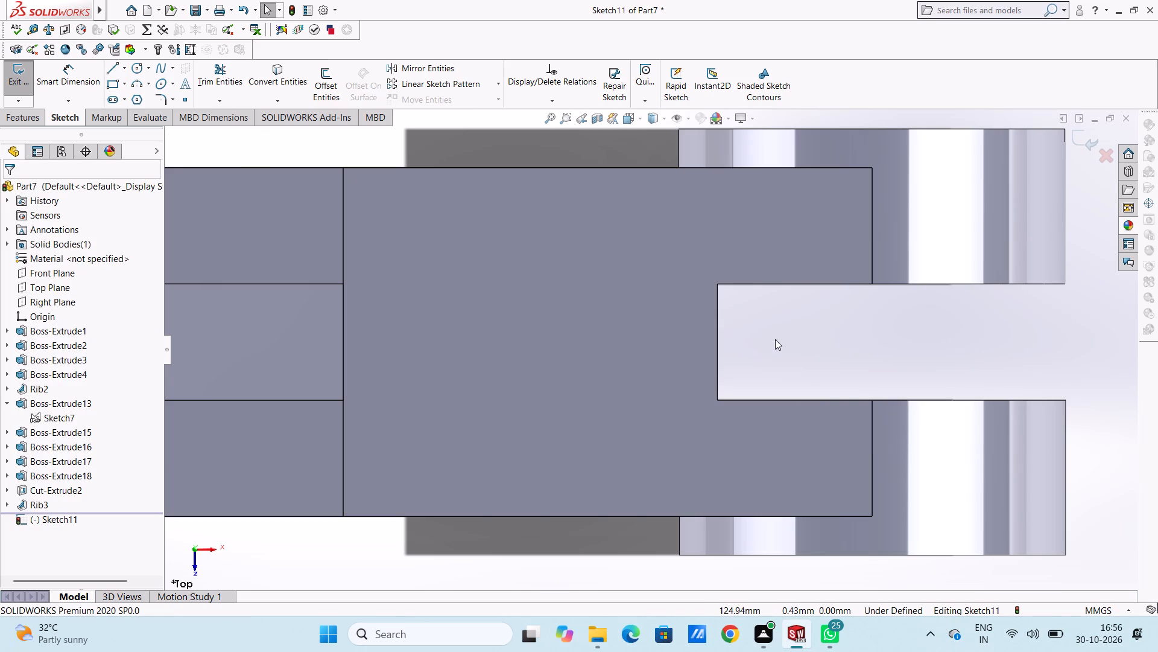
Sketch an 18 mm by 4 mm corner rectangle along the slot's closed end, extending from its corner into the arm.
{"action": "scroll", "coordinate": [775, 339], "scroll_direction": "up", "scroll_amount": 2}
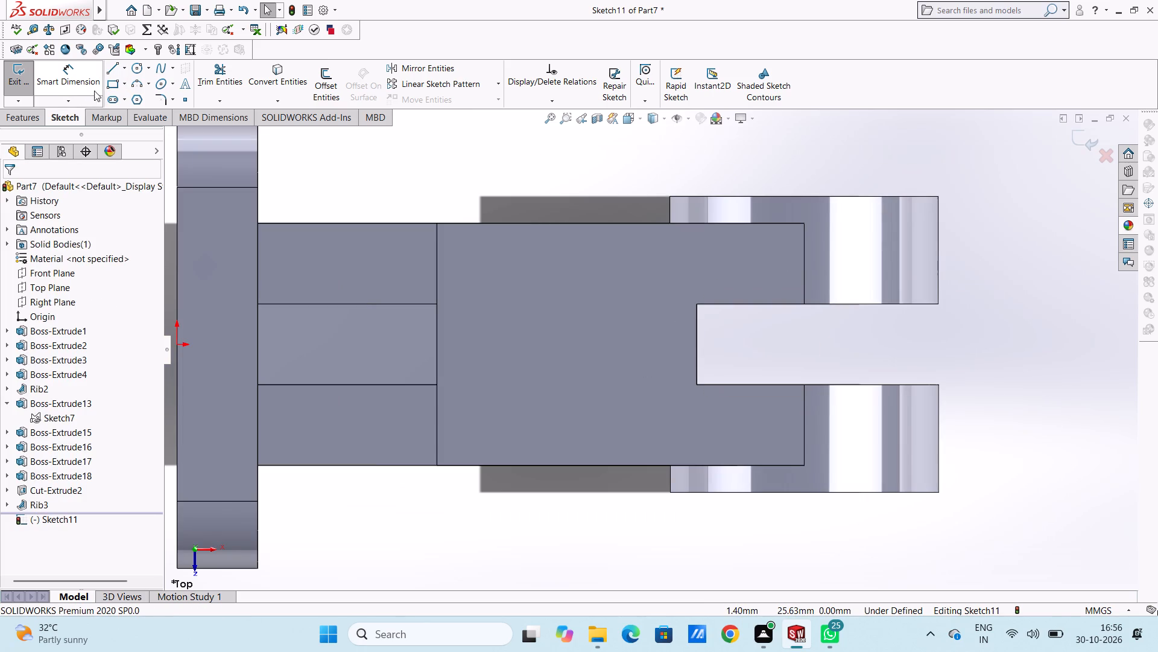
{"action": "left_click", "coordinate": [111, 83]}
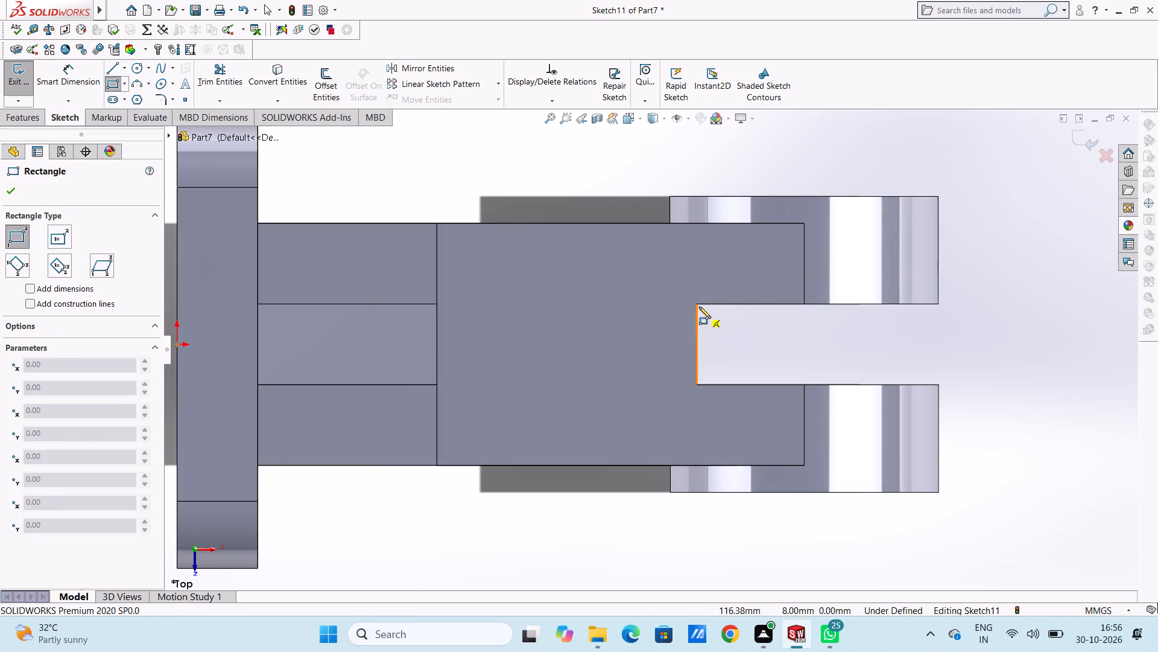
{"action": "left_click", "coordinate": [698, 304]}
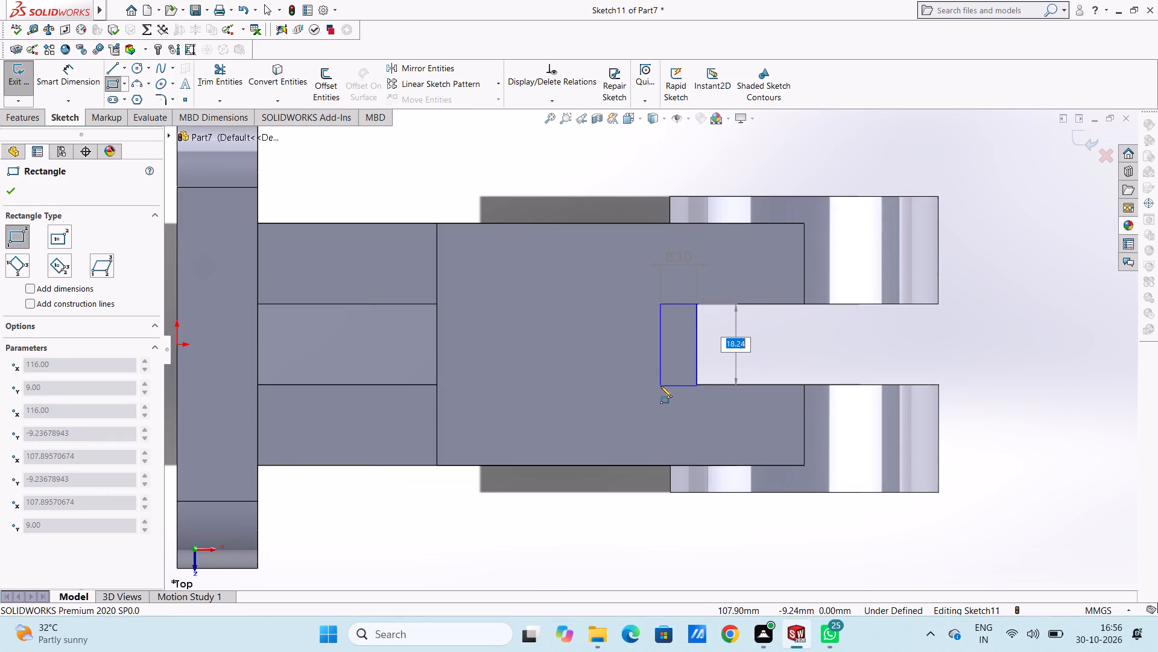
{"action": "type", "text": "18"}
{"action": "key", "text": "Return"}
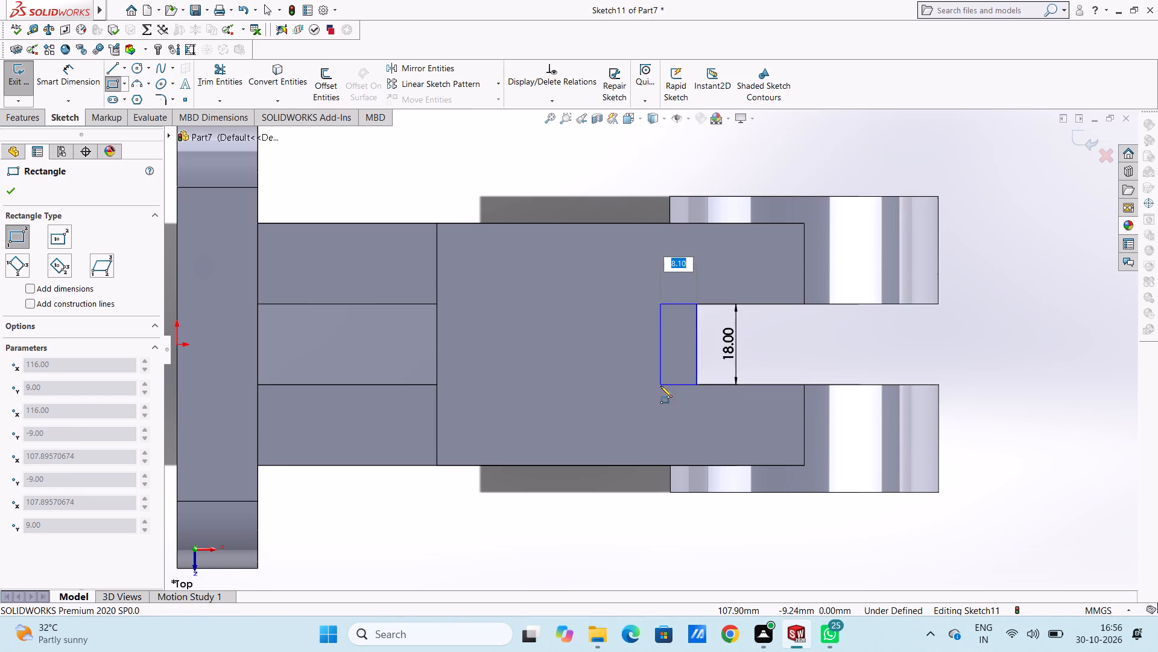
{"action": "key", "text": "4"}
{"action": "key", "text": "Return"}
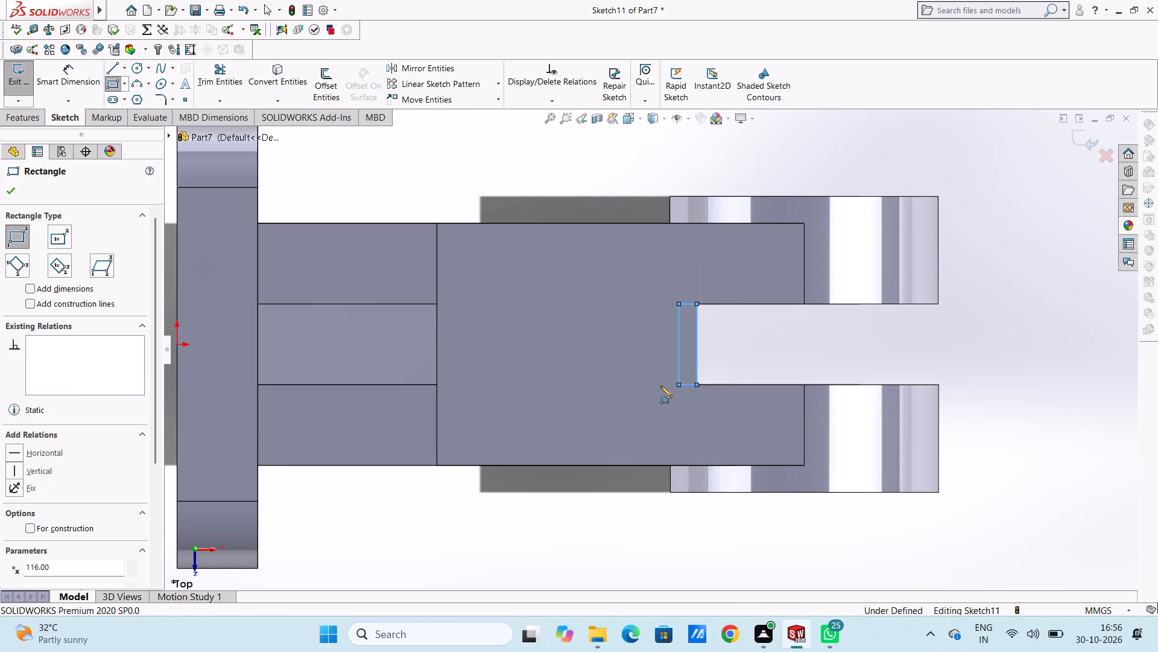
{"action": "scroll", "coordinate": [610, 369], "scroll_direction": "up", "scroll_amount": 3}
{"action": "right_click", "coordinate": [512, 185]}
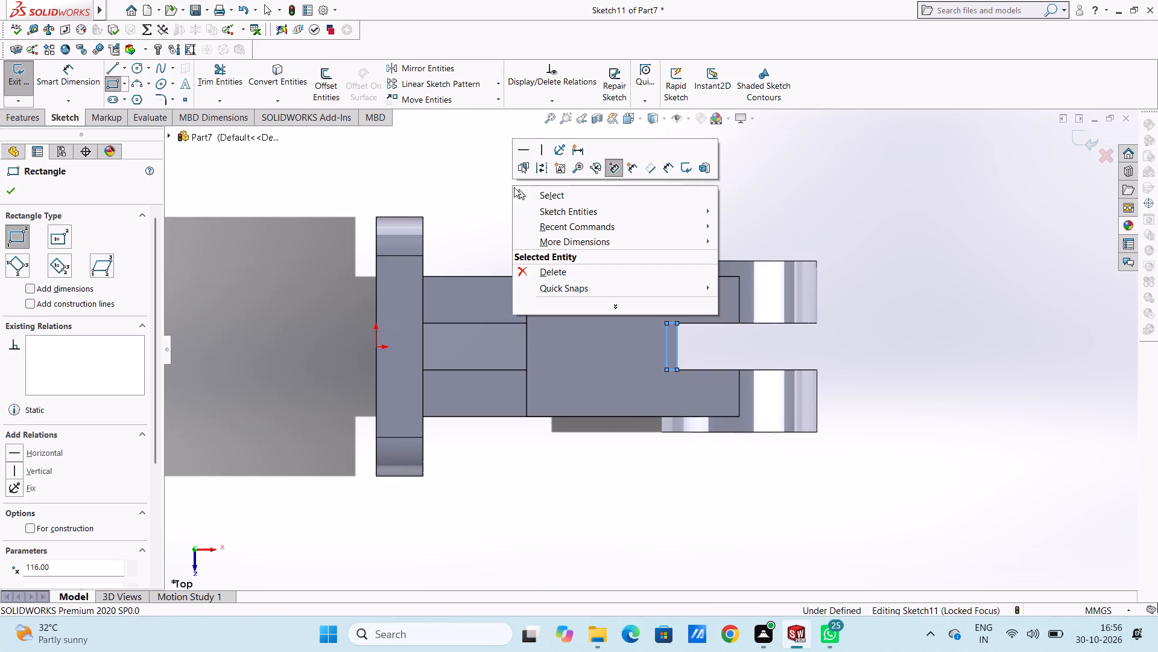
{"action": "left_click", "coordinate": [533, 196]}
{"action": "left_click", "coordinate": [525, 204]}
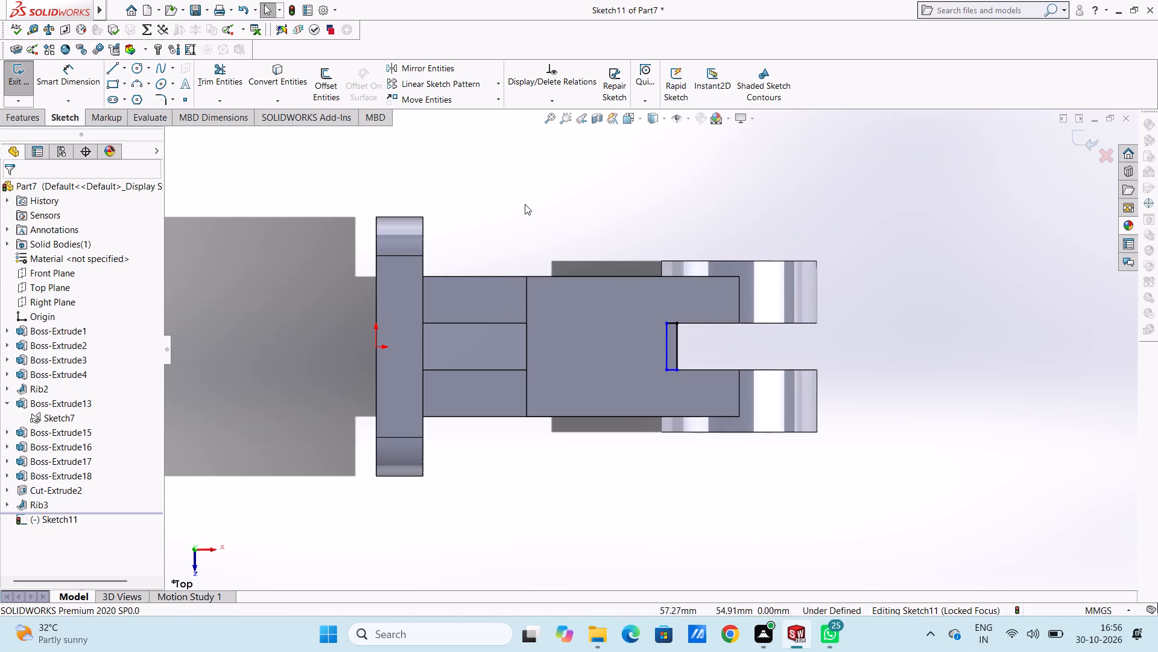
Dimension the small rectangle at the slot's closed end as 4 mm wide and 18 mm long.
{"action": "left_click", "coordinate": [76, 84]}
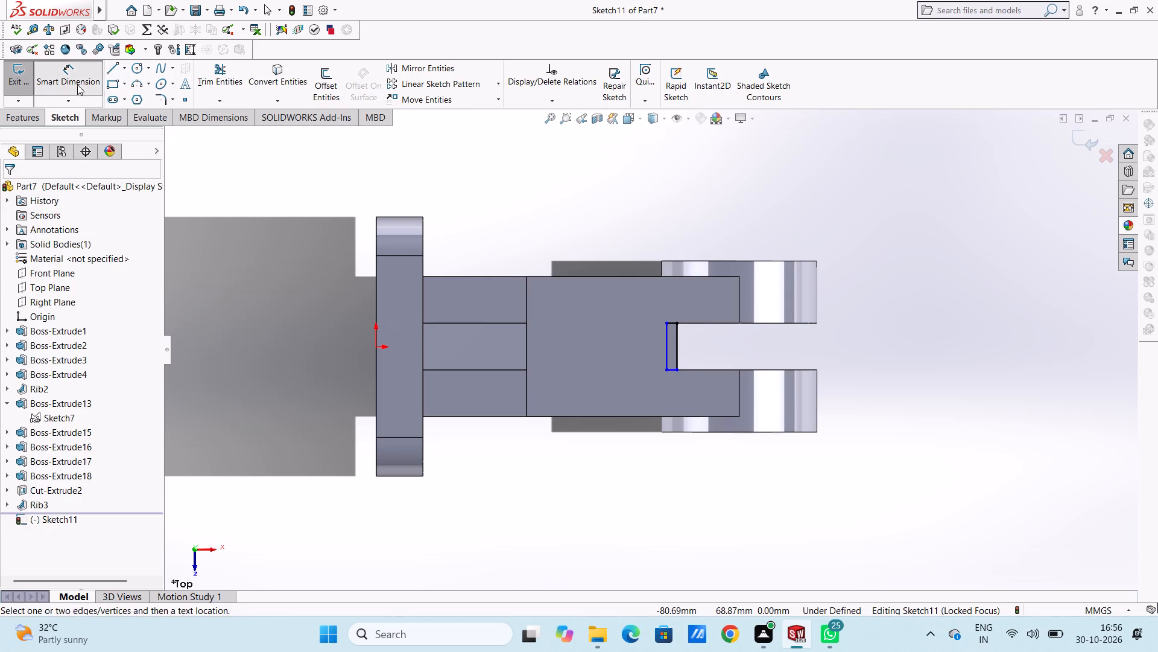
{"action": "left_click", "coordinate": [668, 322]}
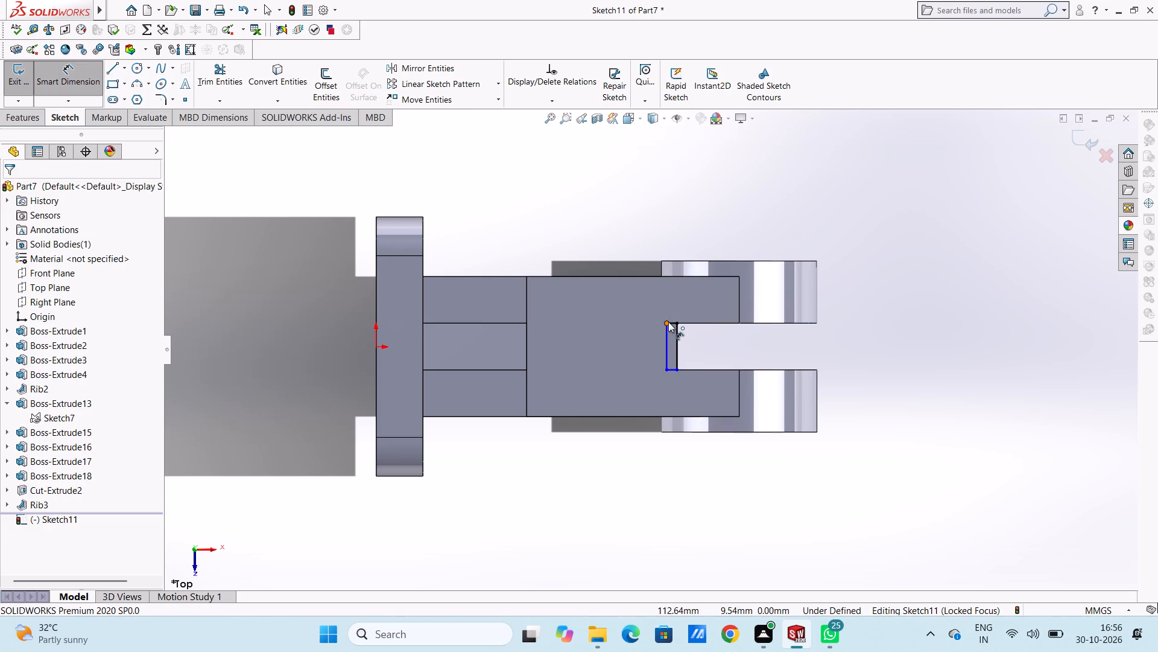
{"action": "left_click", "coordinate": [676, 322]}
{"action": "left_click", "coordinate": [812, 210]}
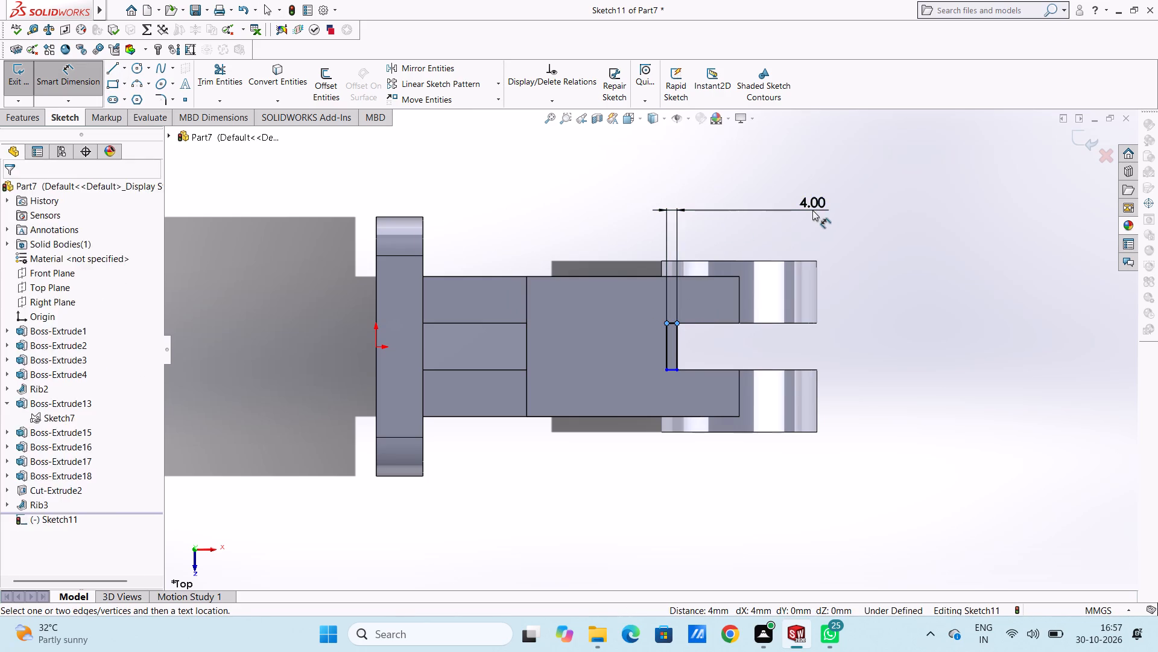
{"action": "left_click", "coordinate": [764, 190]}
{"action": "left_click", "coordinate": [641, 165]}
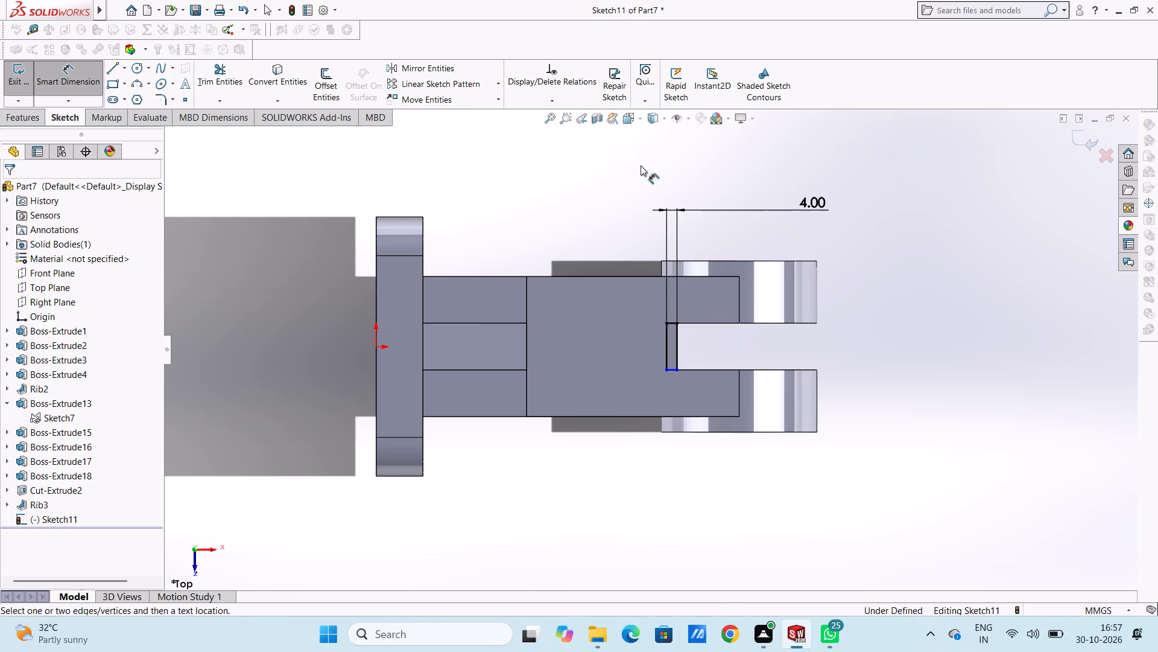
{"action": "left_click", "coordinate": [669, 339]}
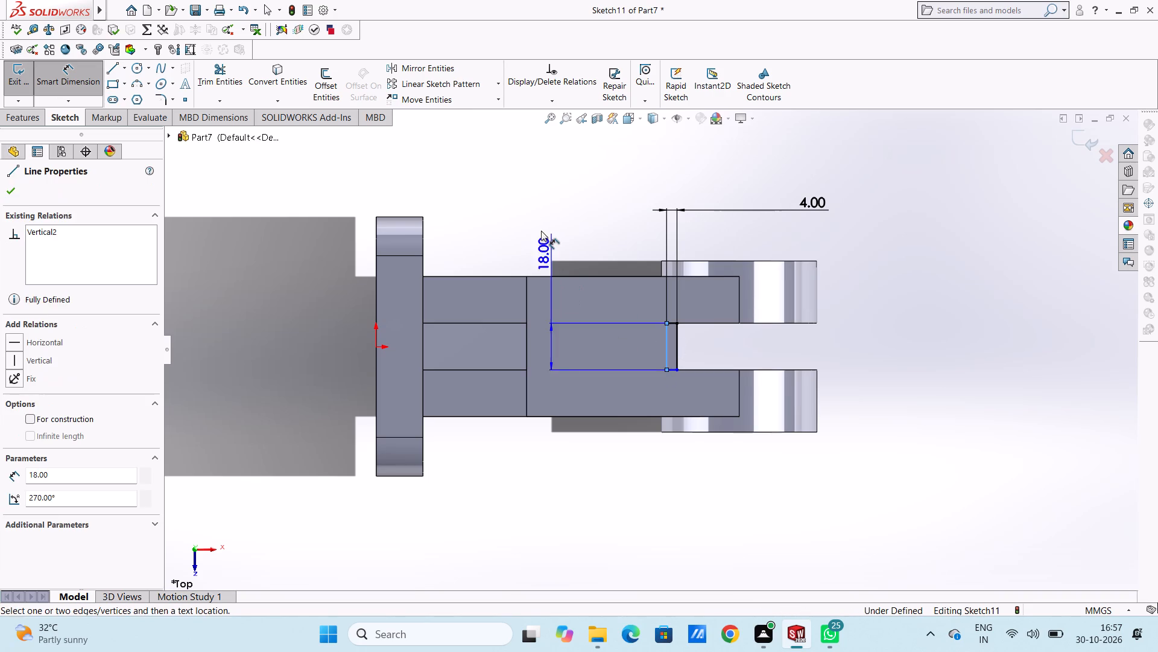
{"action": "left_click", "coordinate": [540, 227]}
{"action": "left_click", "coordinate": [490, 211]}
{"action": "left_click", "coordinate": [479, 199]}
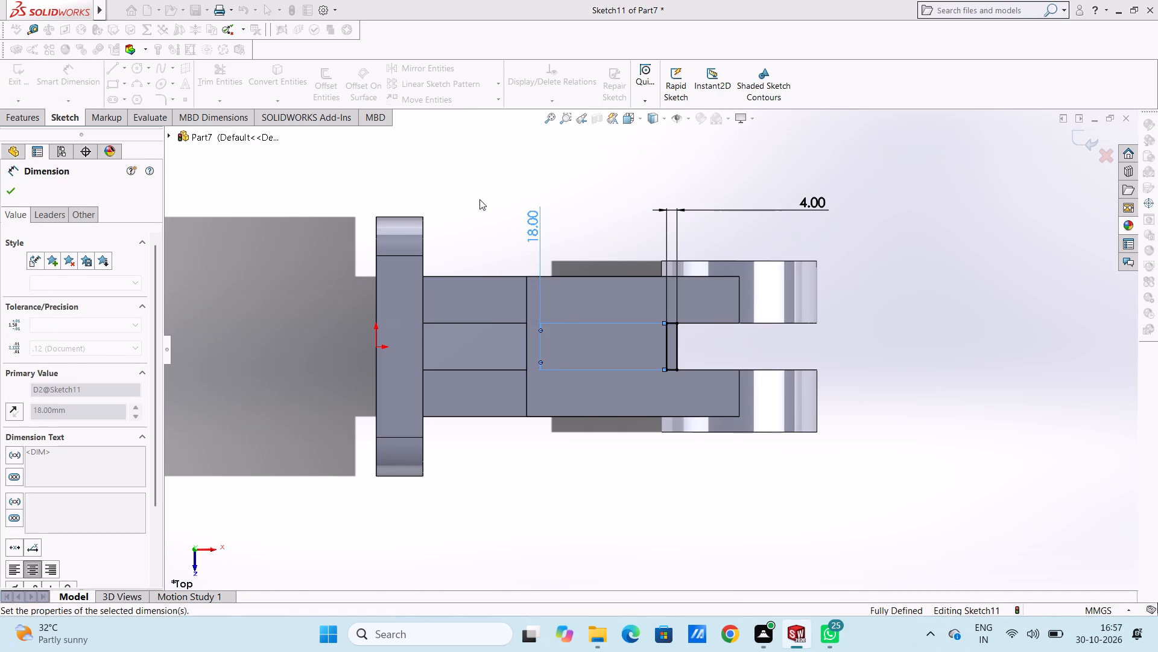
{"action": "middle_click_drag", "start_coordinate": [563, 350], "coordinate": [533, 234]}
{"action": "middle_click_drag", "start_coordinate": [541, 362], "coordinate": [545, 332]}
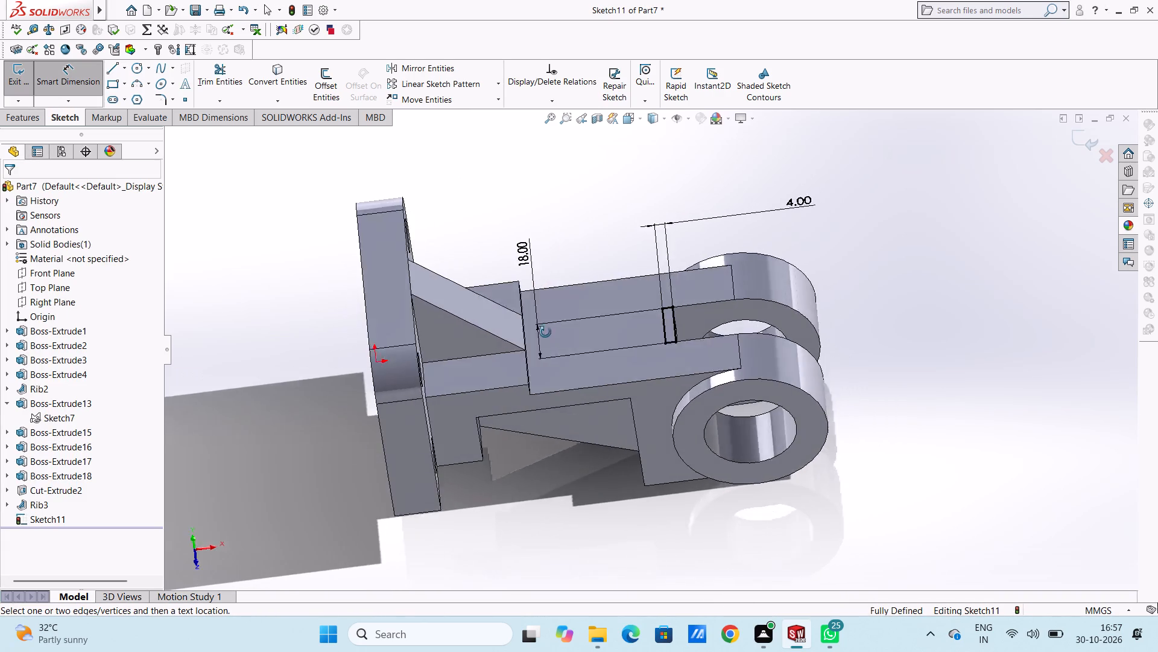
{"action": "middle_click_drag", "start_coordinate": [545, 332], "coordinate": [510, 394]}
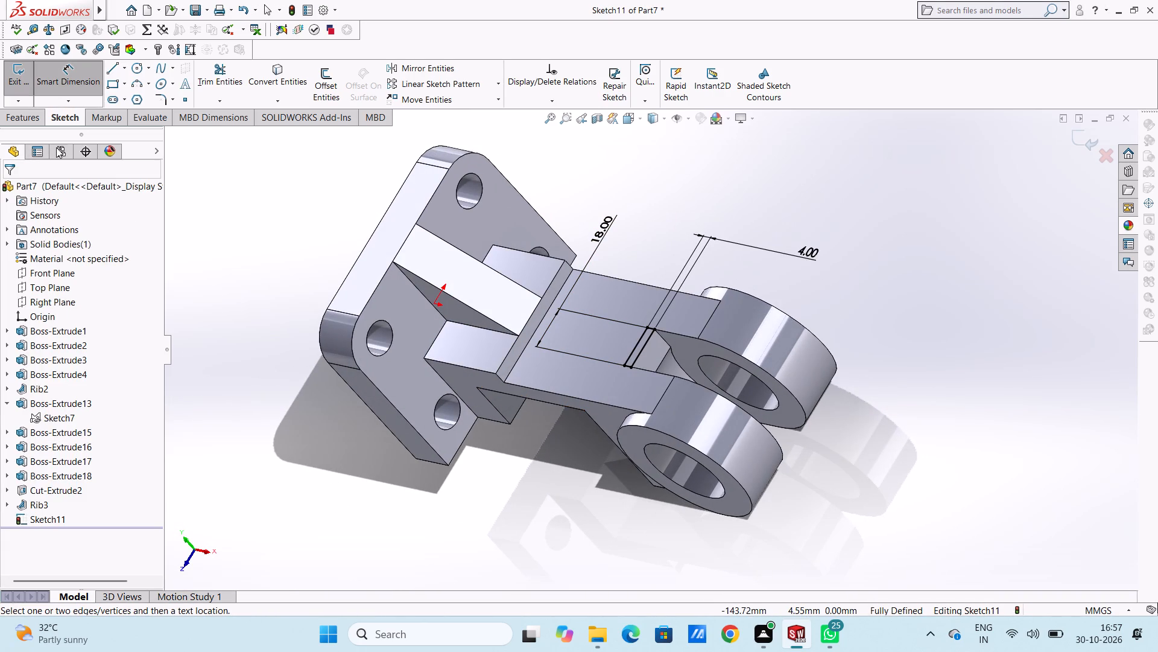
{"action": "left_click", "coordinate": [83, 77]}
Extrude the rectangle downward as a merged boss, using Up To Surface with the flat underside of the lug body as the end face.
{"action": "left_click", "coordinate": [28, 123]}
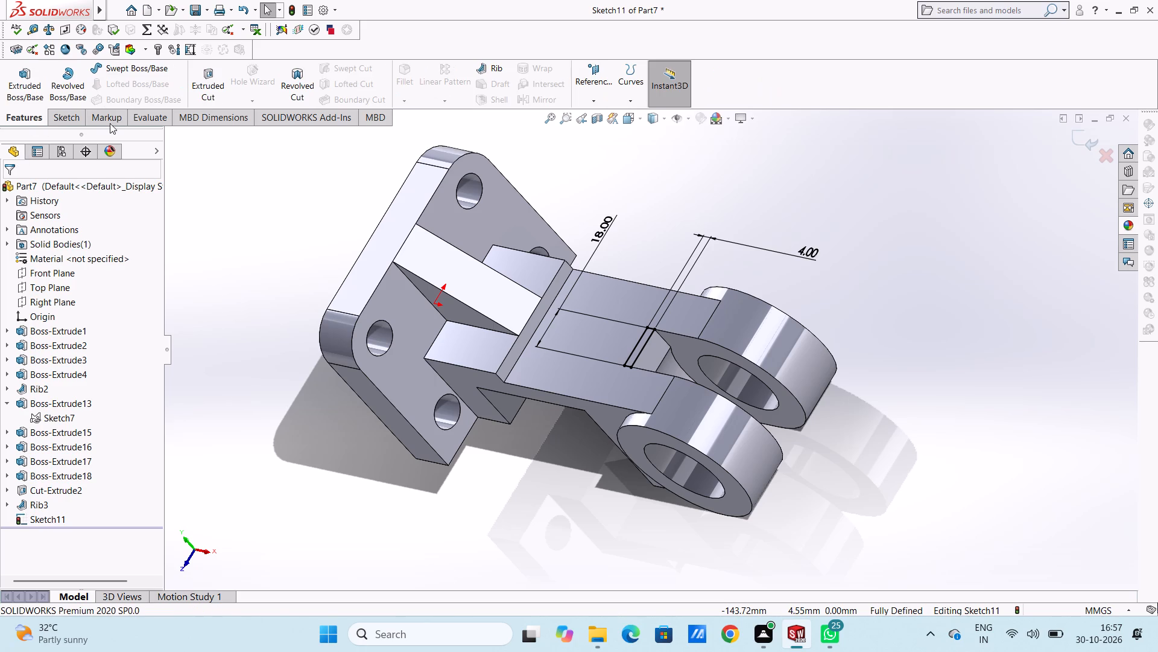
{"action": "left_click_drag", "start_coordinate": [14, 81], "coordinate": [27, 88]}
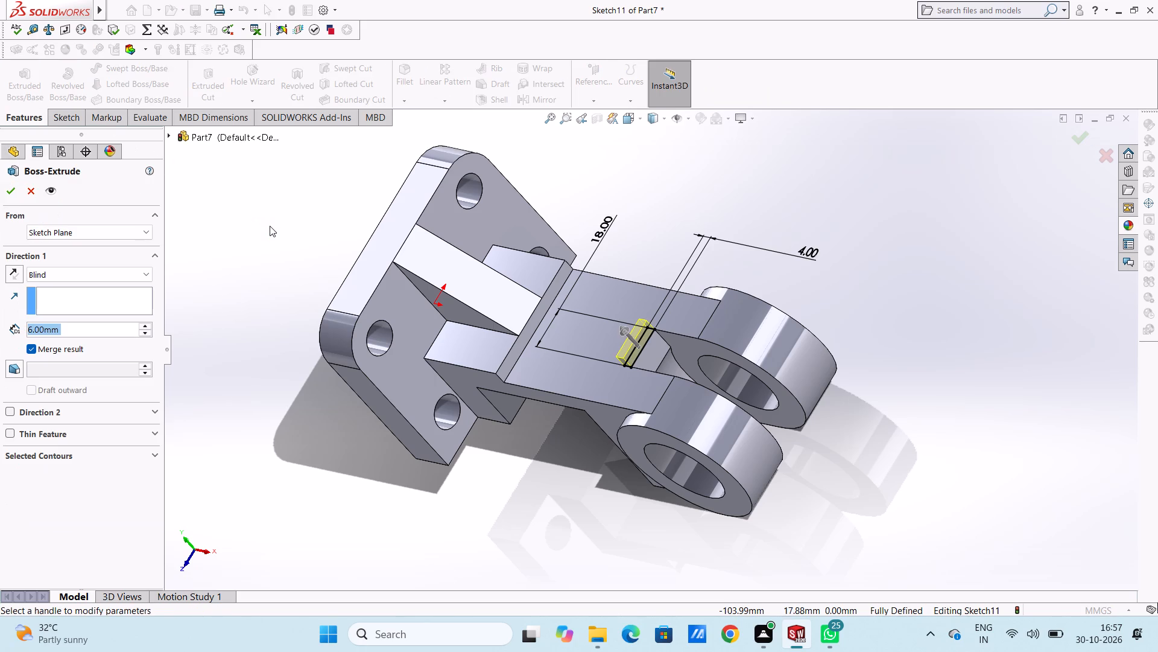
{"action": "left_click", "coordinate": [15, 273]}
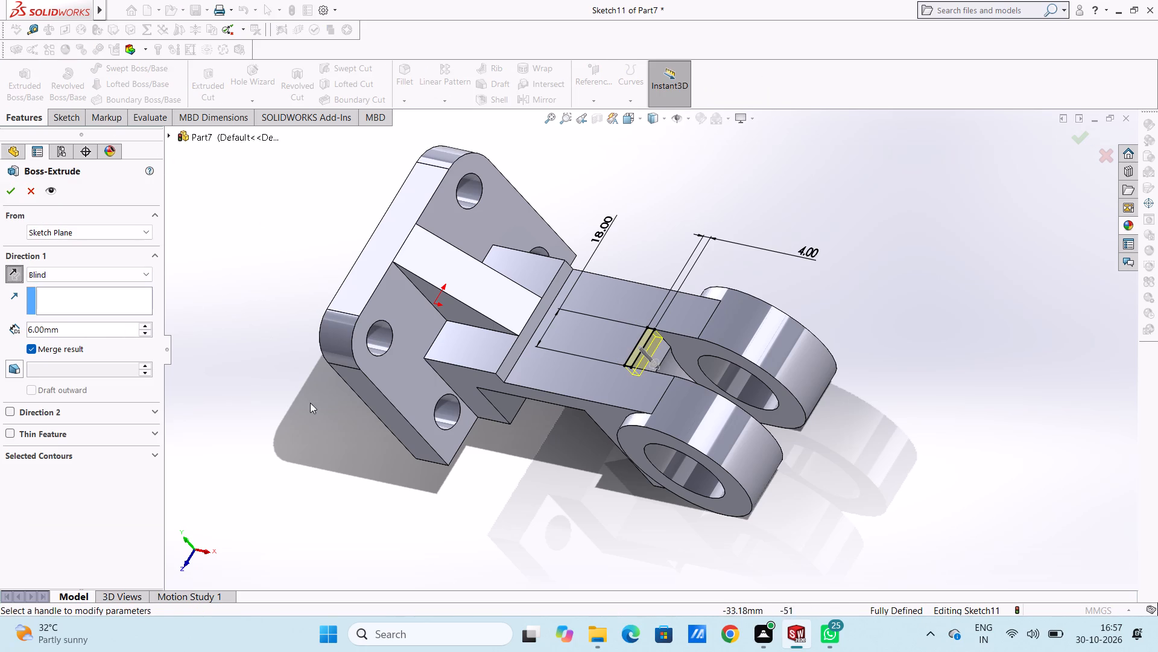
{"action": "middle_click_drag", "start_coordinate": [316, 418], "coordinate": [256, 298]}
{"action": "left_click", "coordinate": [83, 267]}
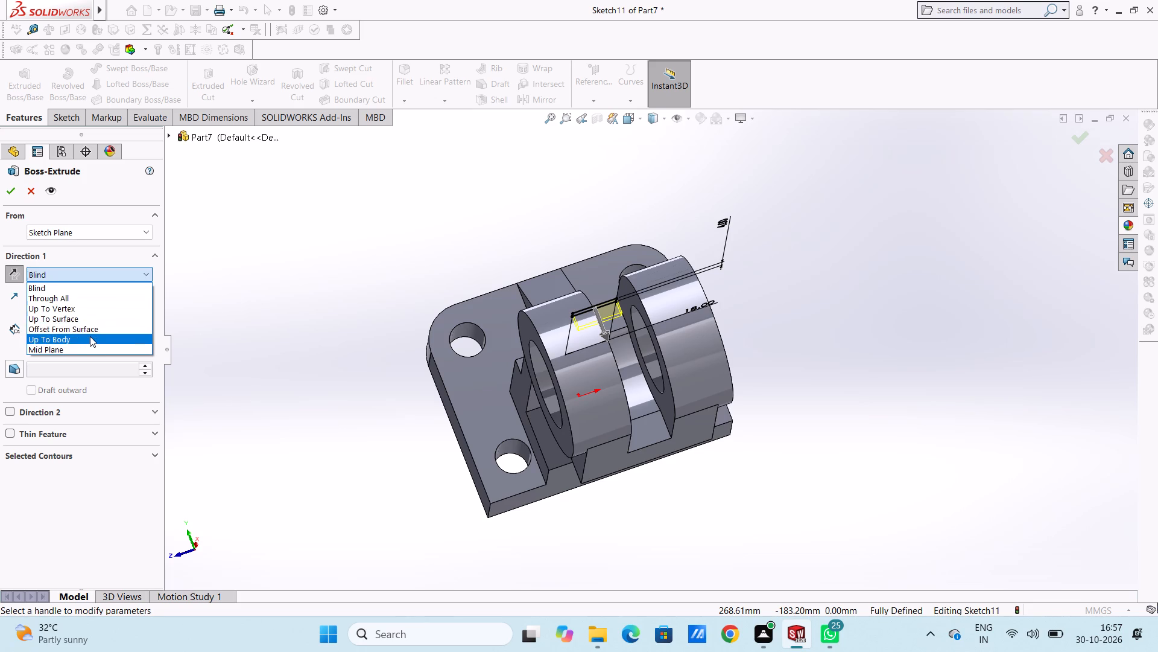
{"action": "left_click", "coordinate": [89, 328]}
{"action": "left_click", "coordinate": [86, 270]}
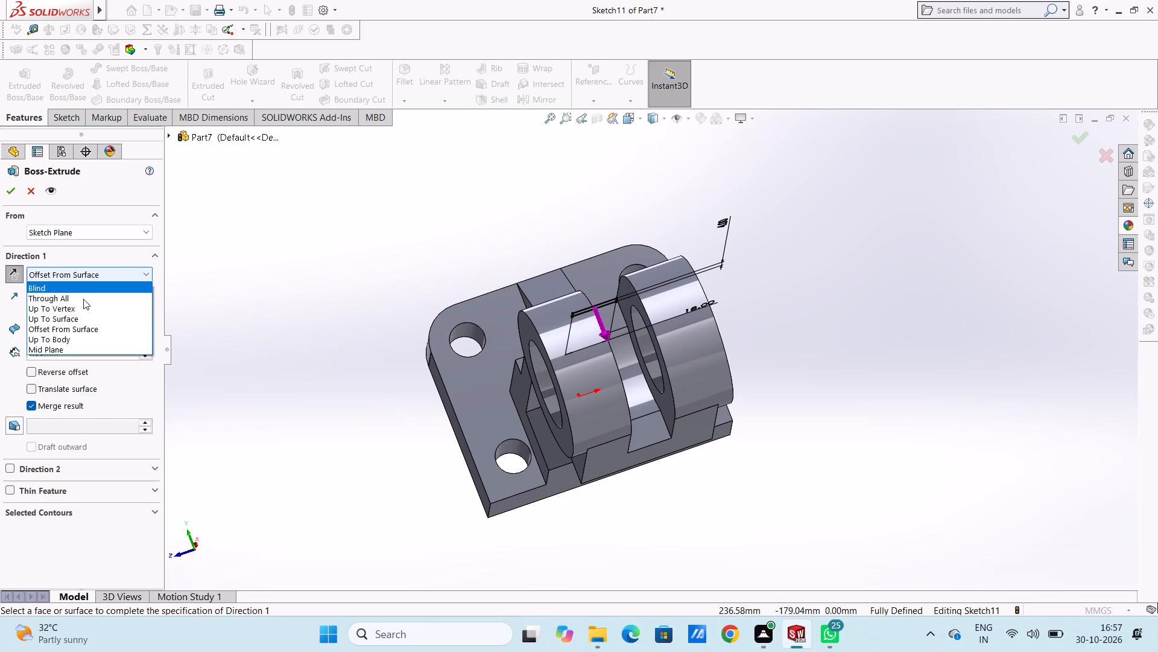
{"action": "left_click", "coordinate": [80, 316]}
{"action": "middle_click_drag", "start_coordinate": [296, 401], "coordinate": [278, 333]}
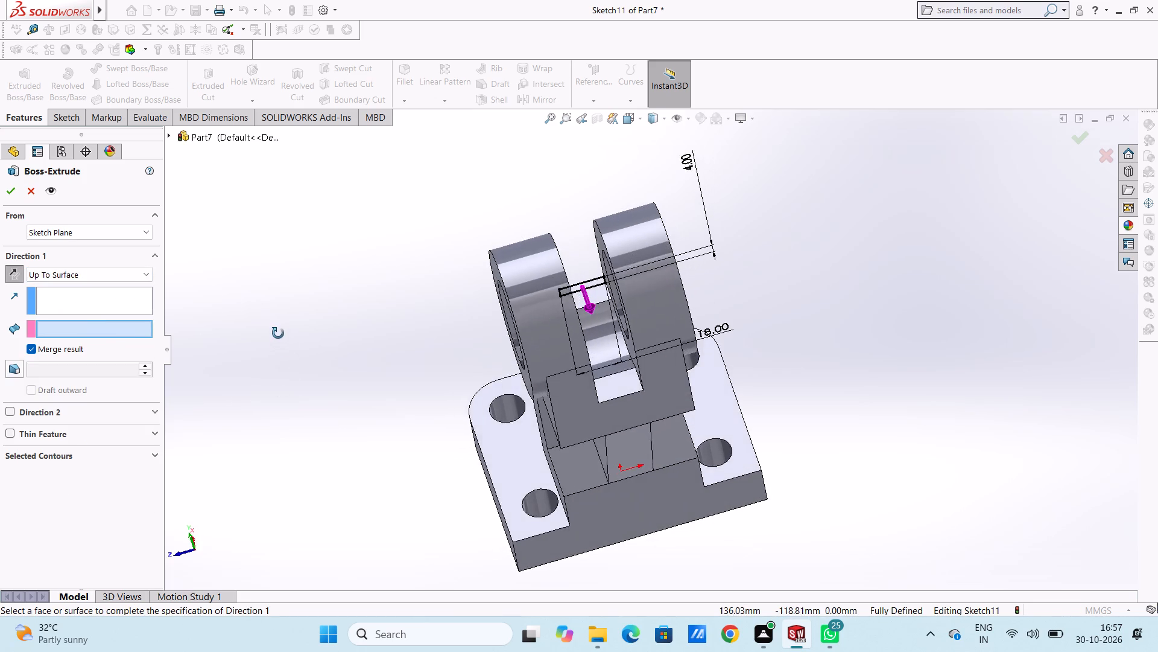
{"action": "middle_click_drag", "start_coordinate": [278, 333], "coordinate": [275, 327]}
{"action": "left_click", "coordinate": [596, 401]}
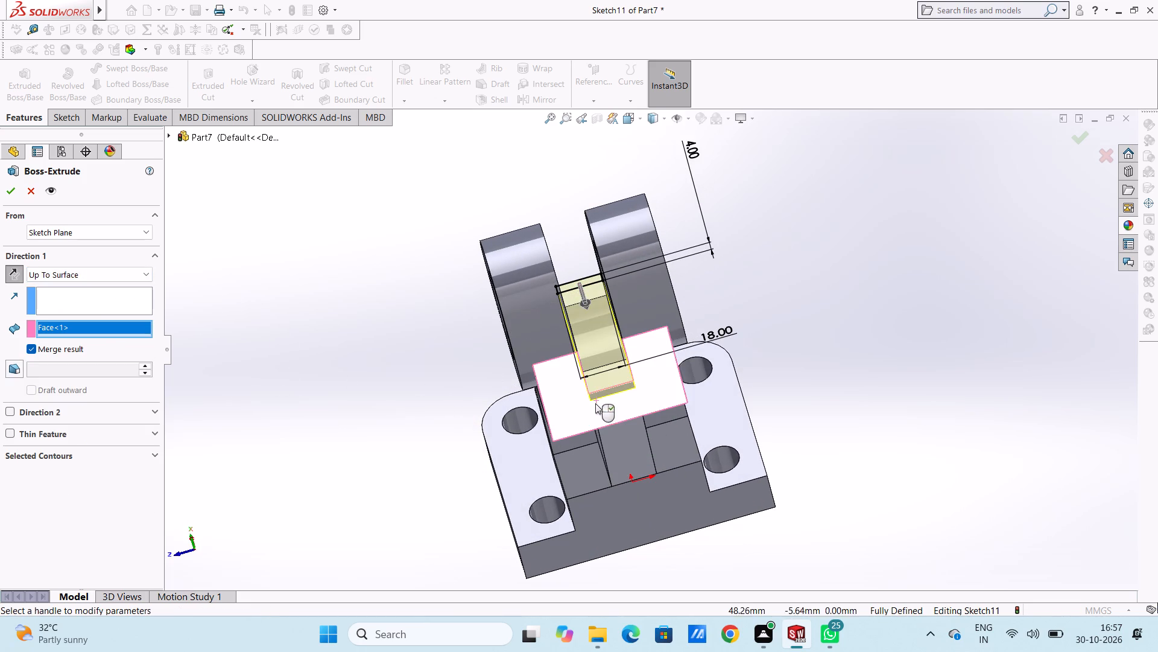
{"action": "middle_click_drag", "start_coordinate": [337, 304], "coordinate": [381, 443]}
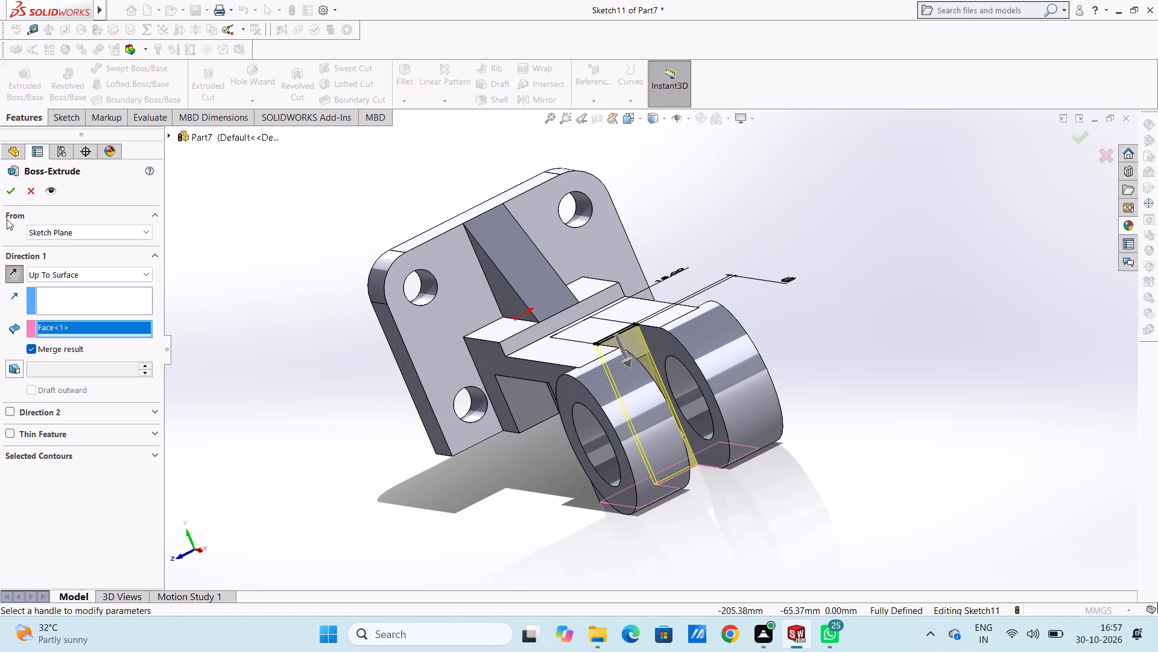
{"action": "left_click", "coordinate": [10, 193]}
{"action": "left_click", "coordinate": [237, 301]}
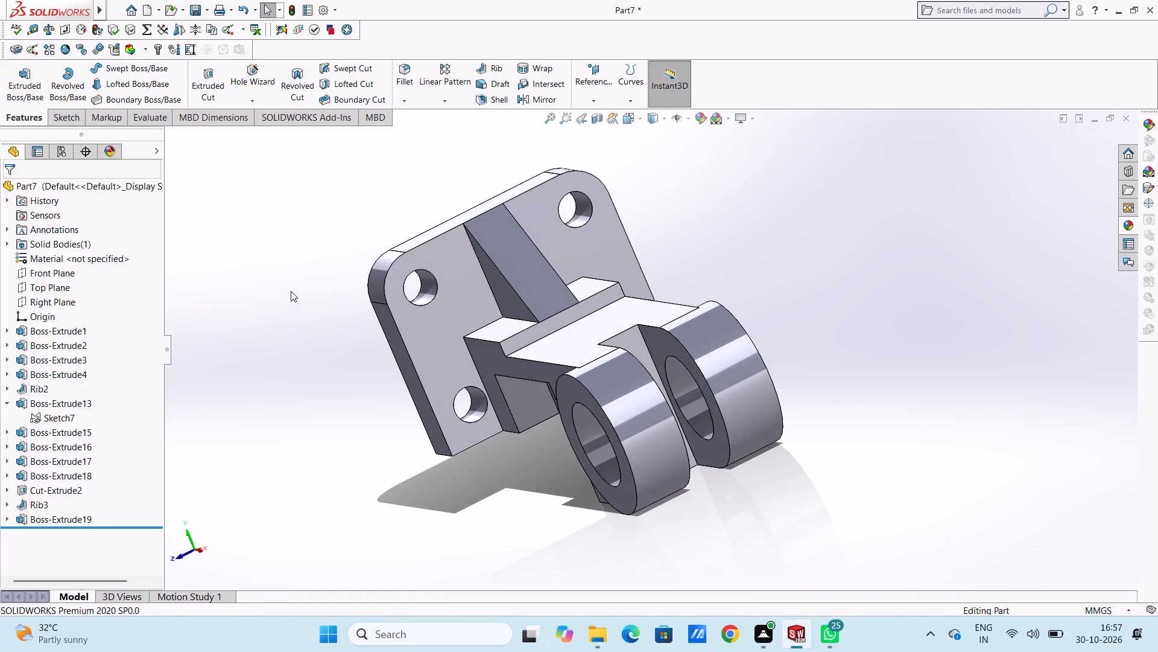
Examine the new wall at the slot's closed end and the lower rib area from several angles.
{"action": "middle_click_drag", "start_coordinate": [294, 296], "coordinate": [288, 343]}
{"action": "middle_click_drag", "start_coordinate": [332, 414], "coordinate": [349, 278]}
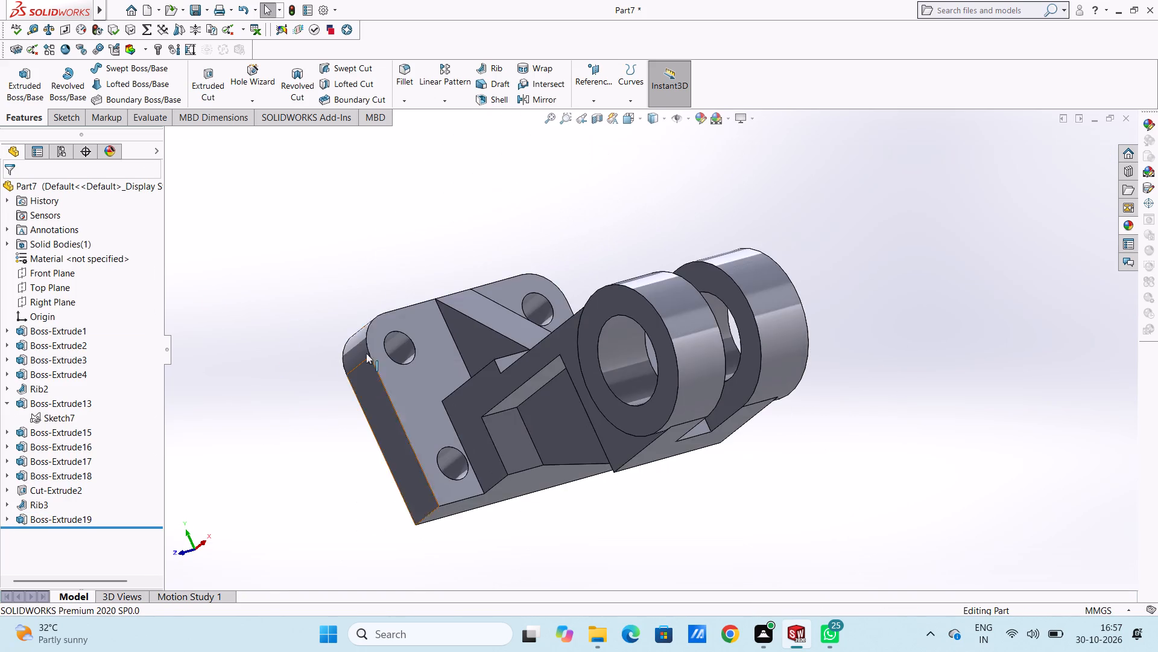
{"action": "middle_click_drag", "start_coordinate": [364, 348], "coordinate": [389, 414]}
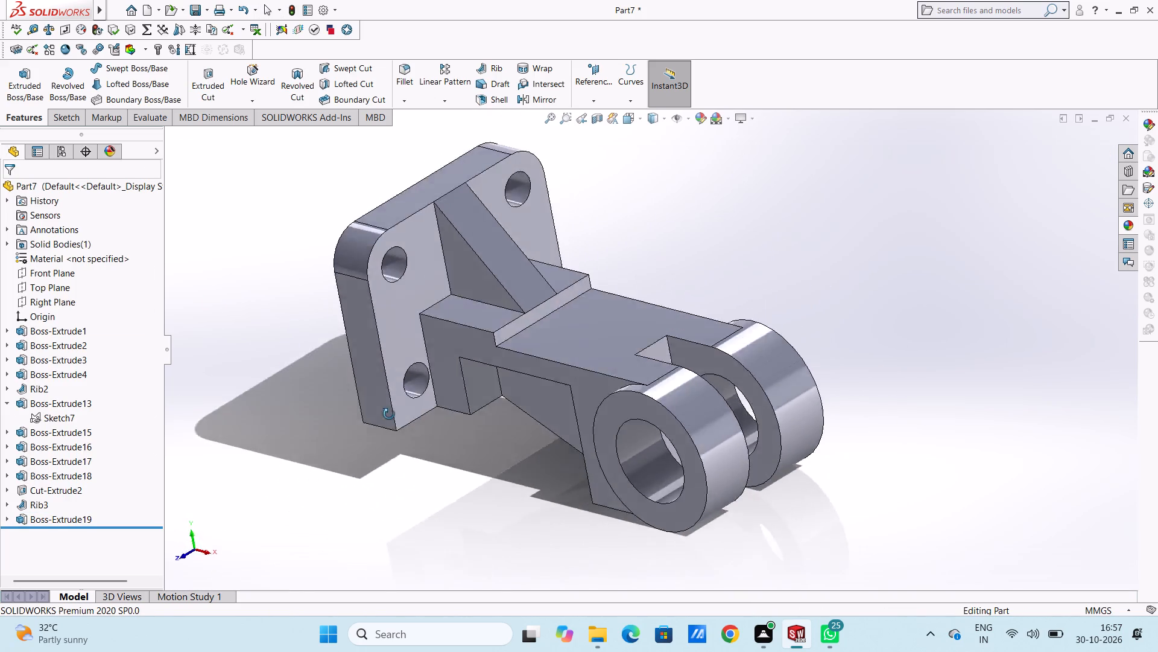
{"action": "middle_click_drag", "start_coordinate": [389, 414], "coordinate": [403, 371]}
{"action": "scroll", "coordinate": [503, 309], "scroll_direction": "up", "scroll_amount": 4}
{"action": "middle_click_drag", "start_coordinate": [671, 292], "coordinate": [704, 360]}
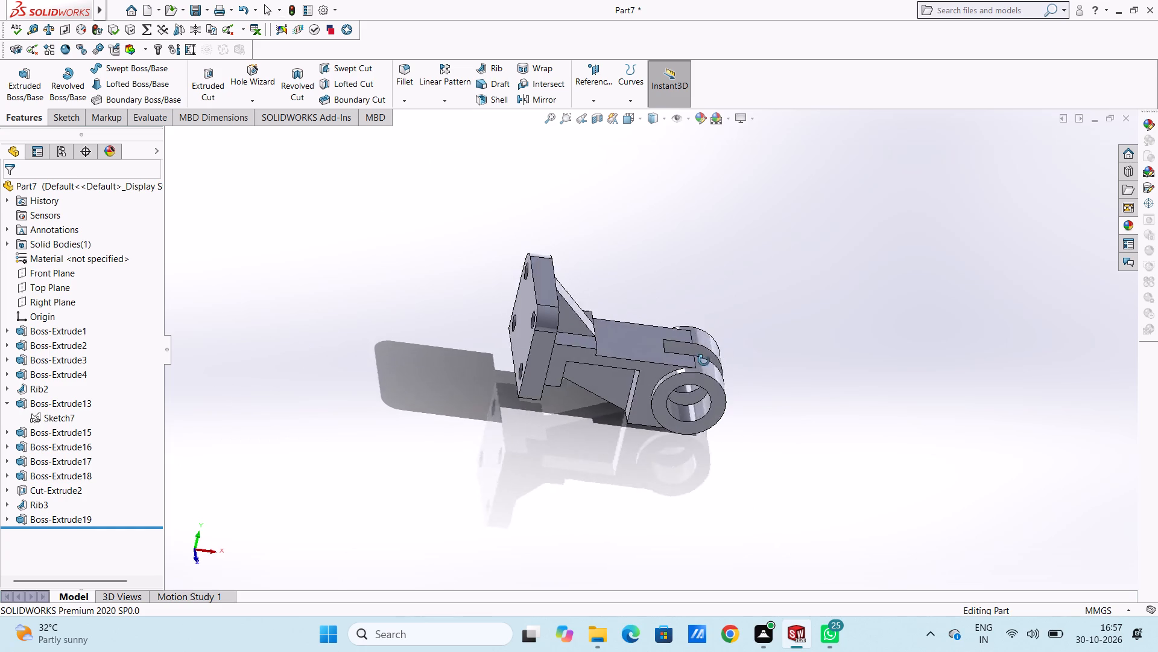
On the block's top face, sketch two circles, about 13 mm and 12 mm in diameter, centred either side of the middle rib.
{"action": "middle_click_drag", "start_coordinate": [704, 360], "coordinate": [692, 391]}
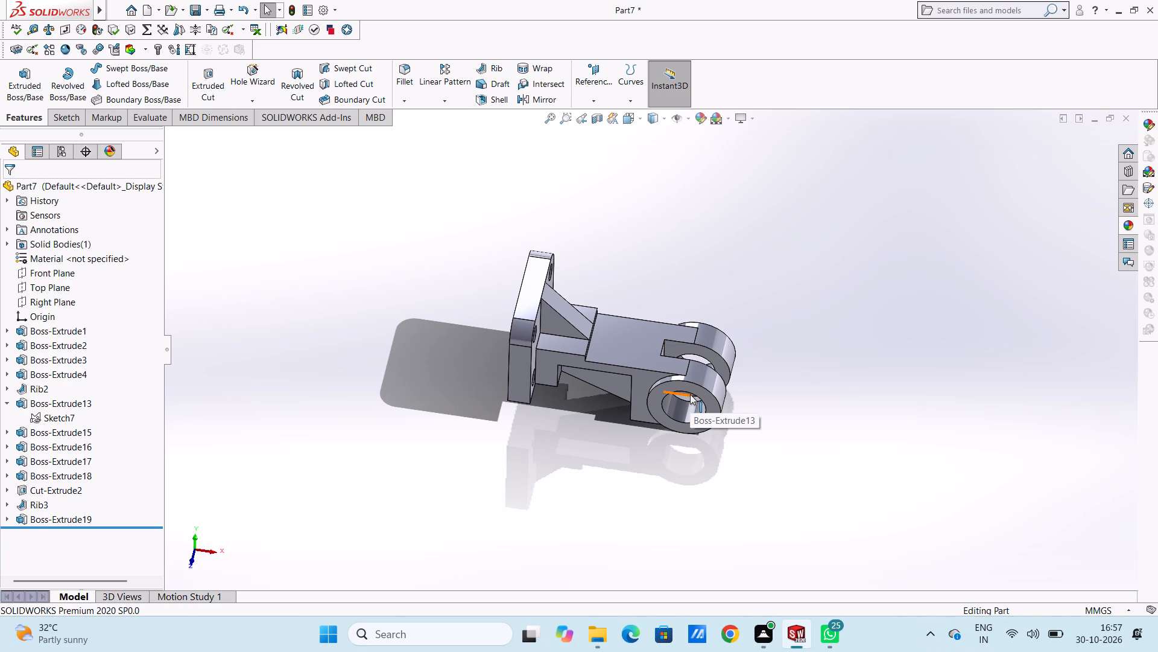
{"action": "key", "text": "ctrl+5"}
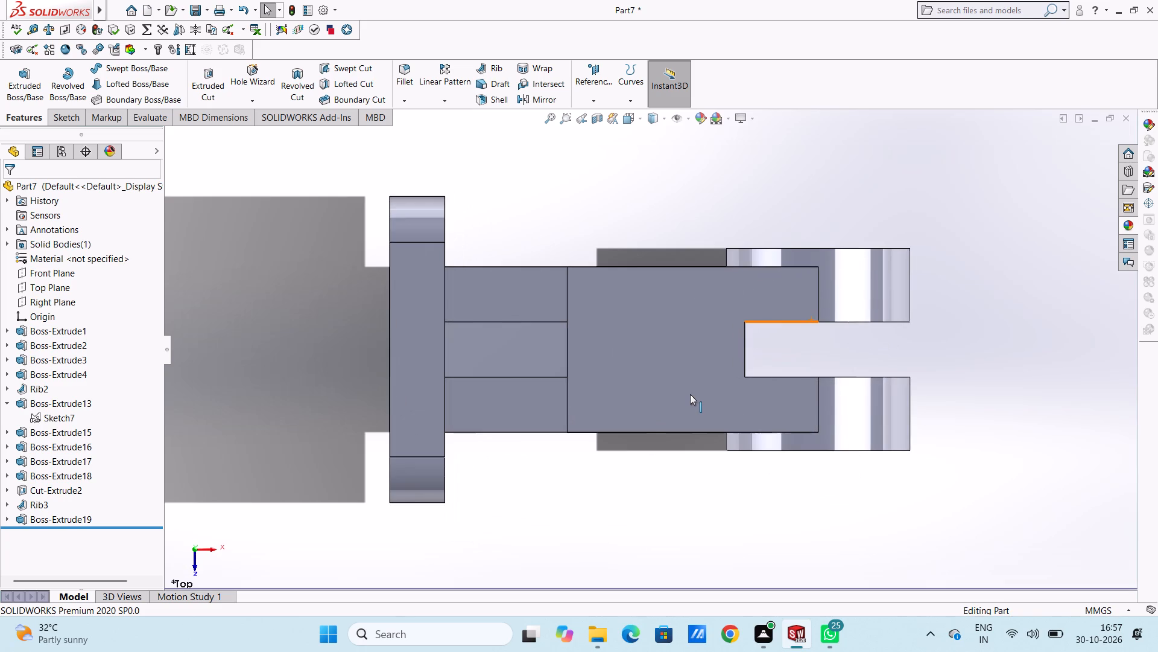
{"action": "left_click", "coordinate": [622, 221]}
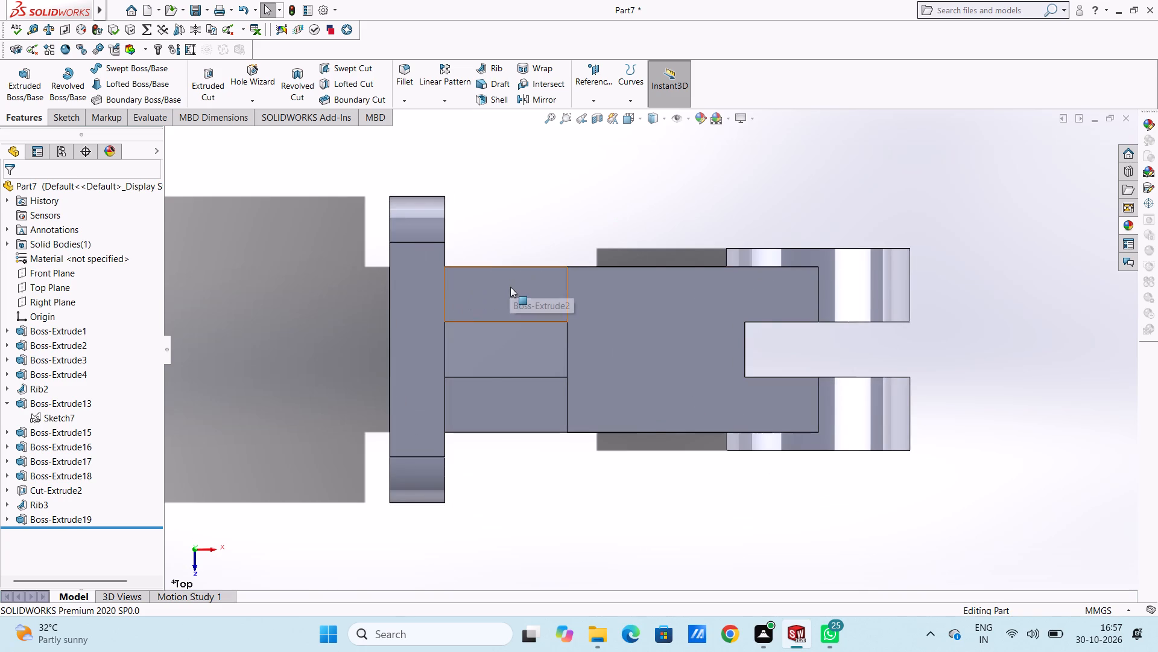
{"action": "left_click", "coordinate": [510, 287]}
{"action": "left_click", "coordinate": [562, 252]}
{"action": "left_click", "coordinate": [511, 216]}
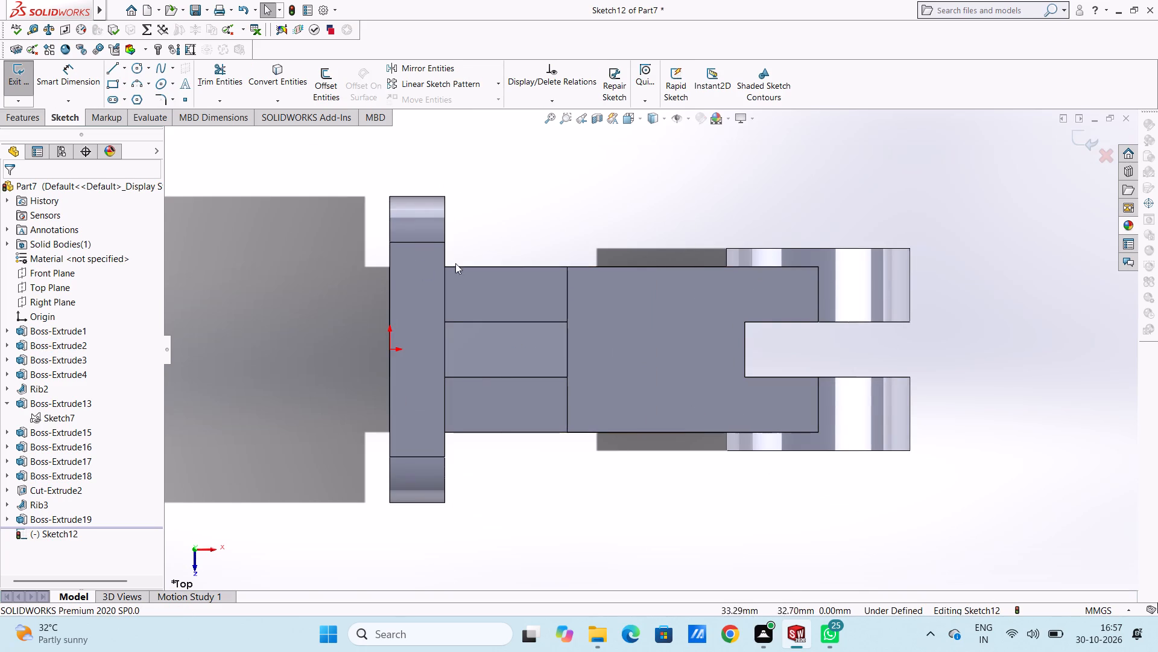
{"action": "left_click", "coordinate": [137, 71]}
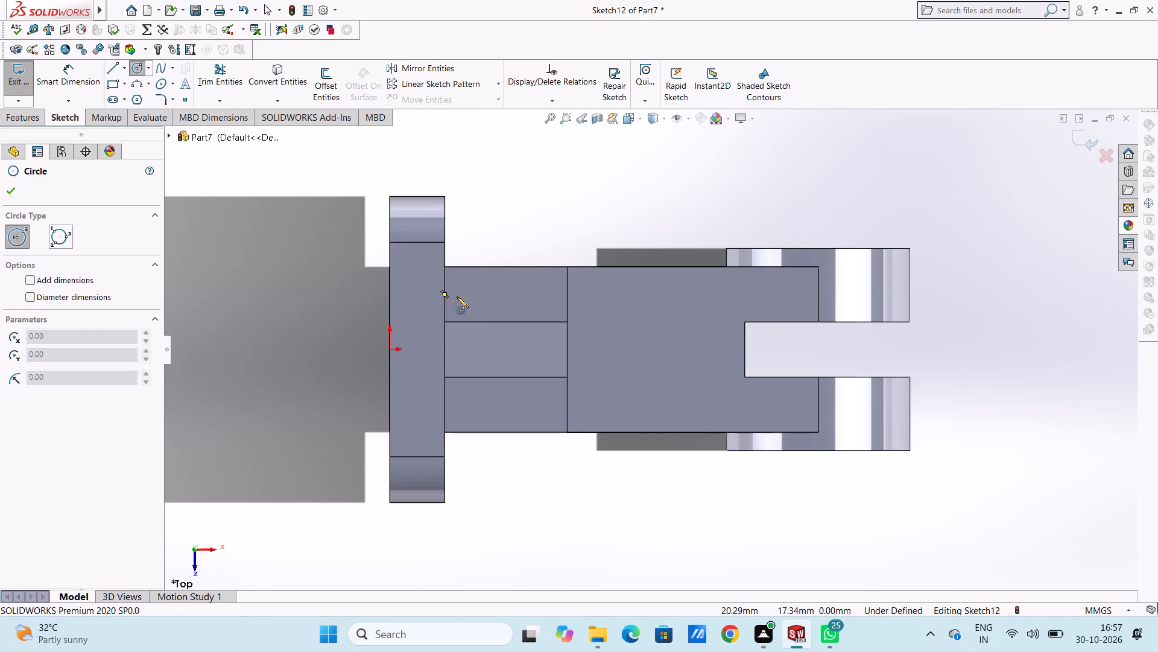
{"action": "left_click", "coordinate": [507, 296]}
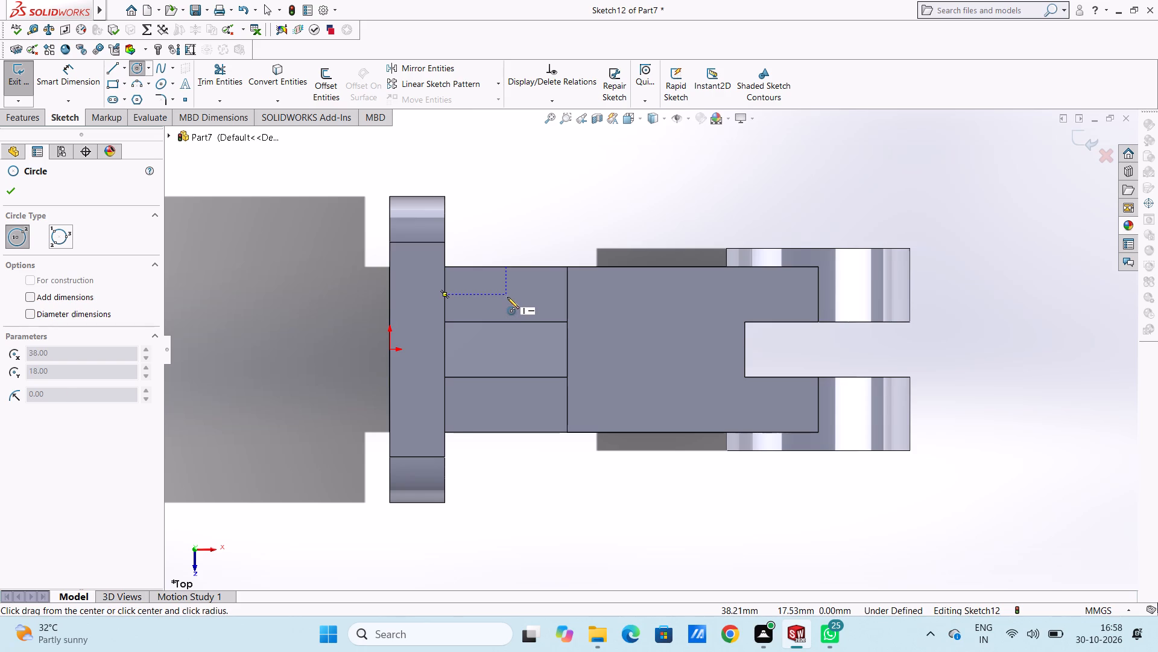
{"action": "left_click", "coordinate": [519, 309]}
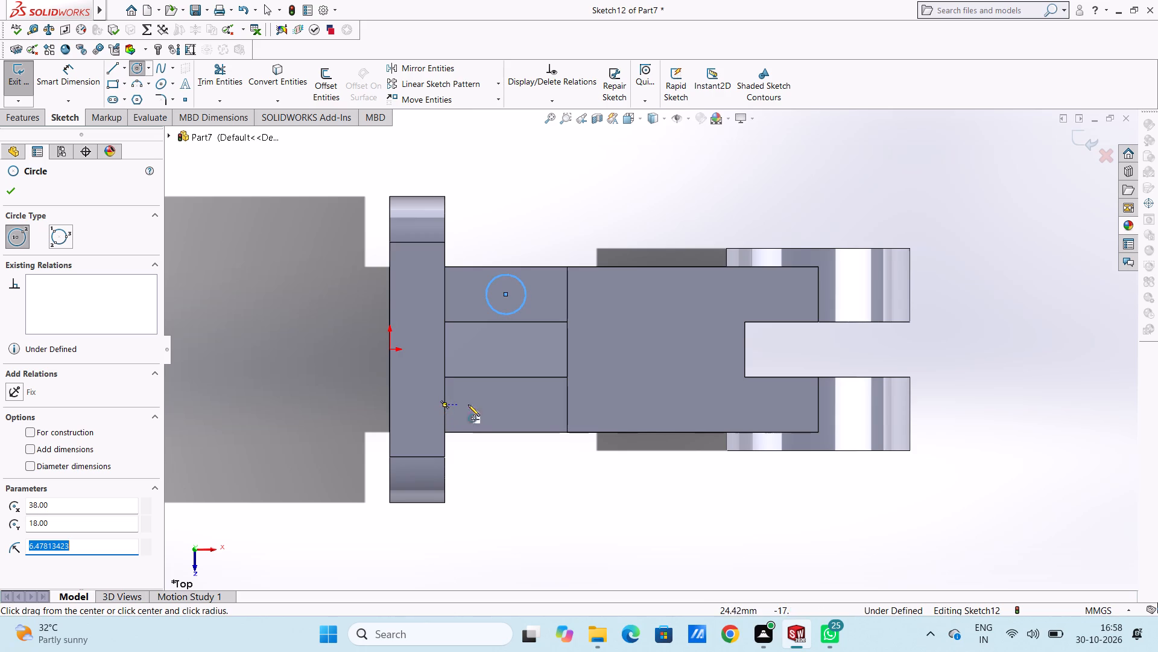
{"action": "left_click", "coordinate": [507, 403]}
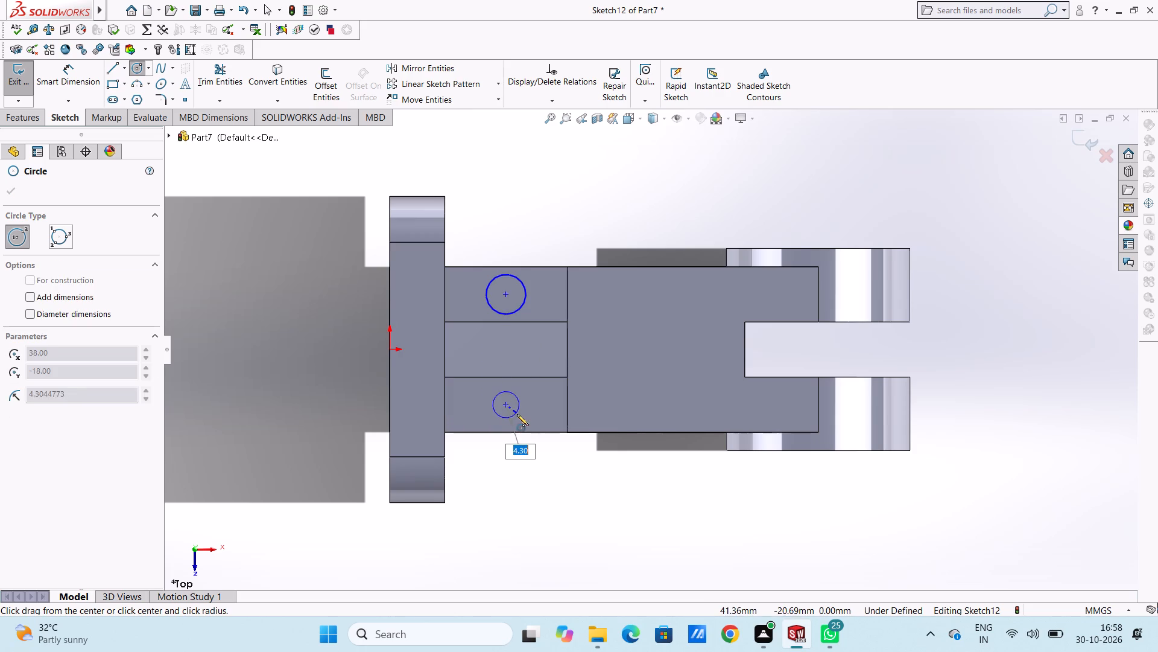
{"action": "left_click", "coordinate": [520, 416]}
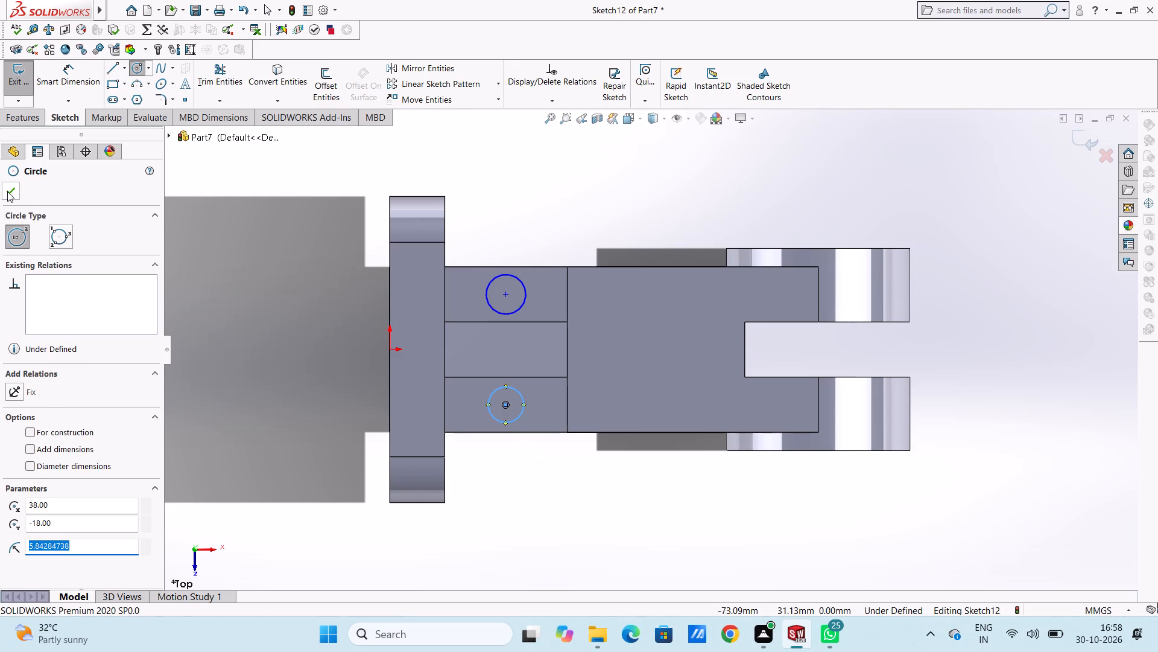
{"action": "left_click", "coordinate": [7, 191]}
{"action": "left_click", "coordinate": [217, 217]}
Dimension both circles on the block's top face to a 5 mm diameter.
{"action": "scroll", "coordinate": [388, 253], "scroll_direction": "up", "scroll_amount": 2}
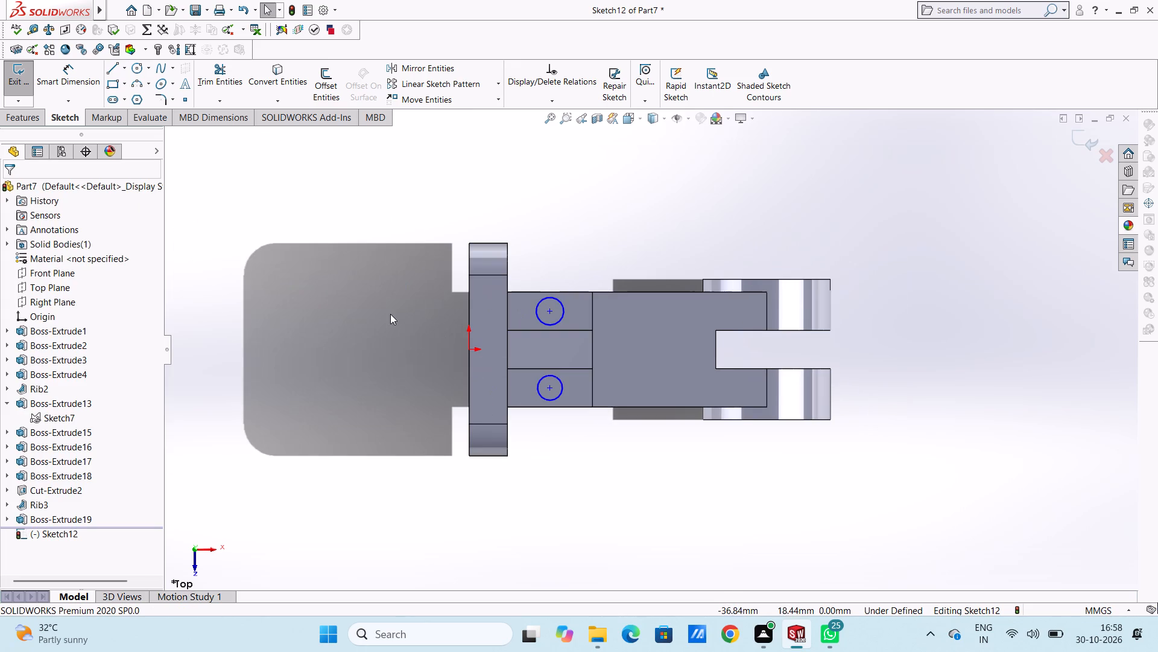
{"action": "left_click", "coordinate": [77, 80]}
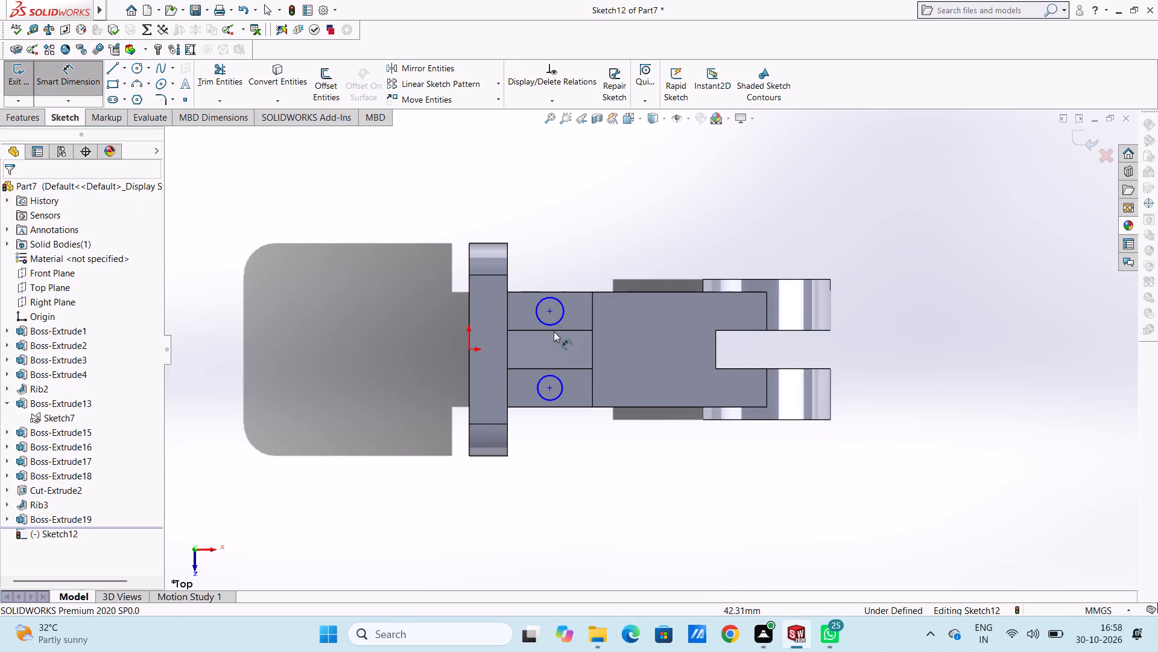
{"action": "left_click", "coordinate": [539, 321]}
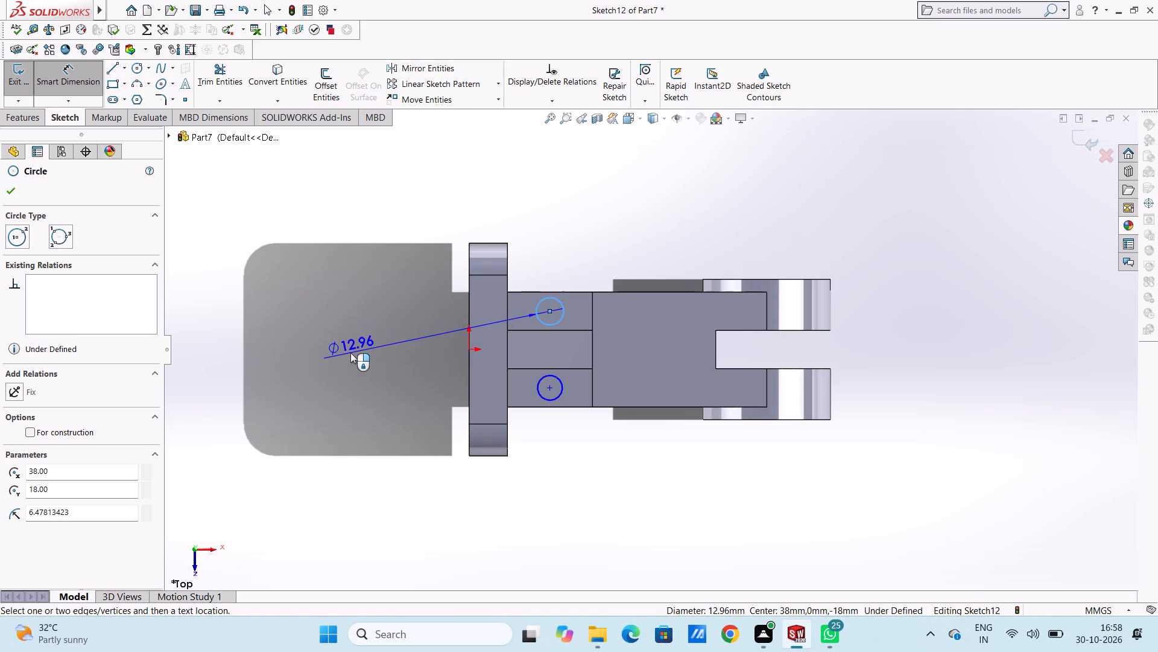
{"action": "left_click", "coordinate": [350, 353]}
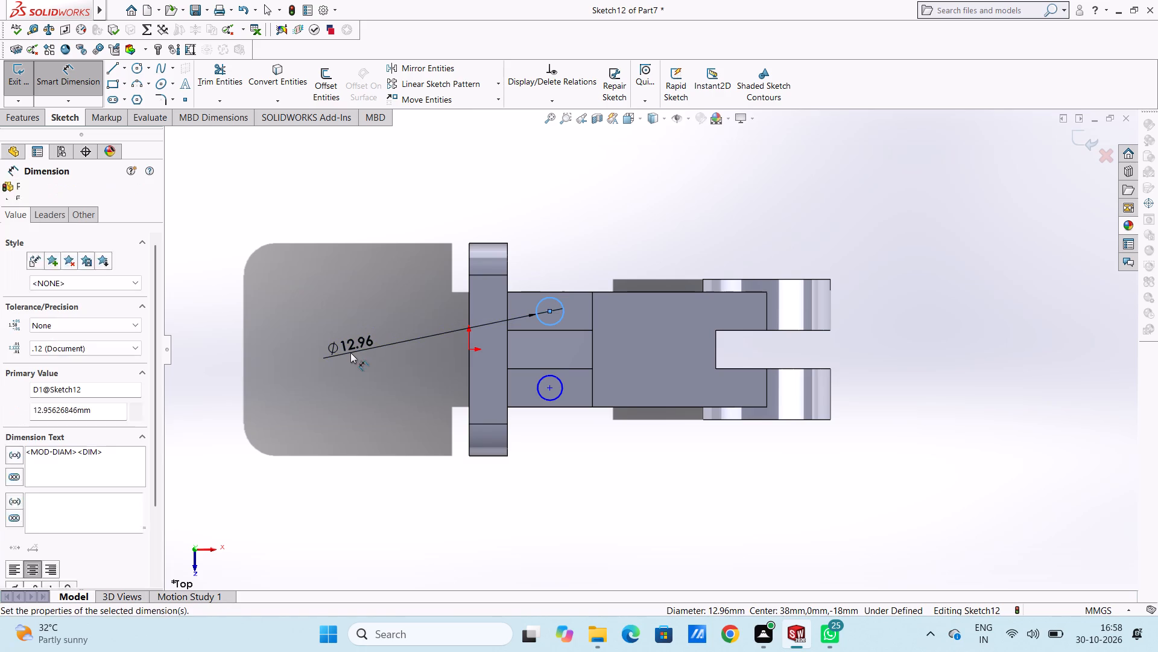
{"action": "key", "text": "5"}
{"action": "key", "text": "Return"}
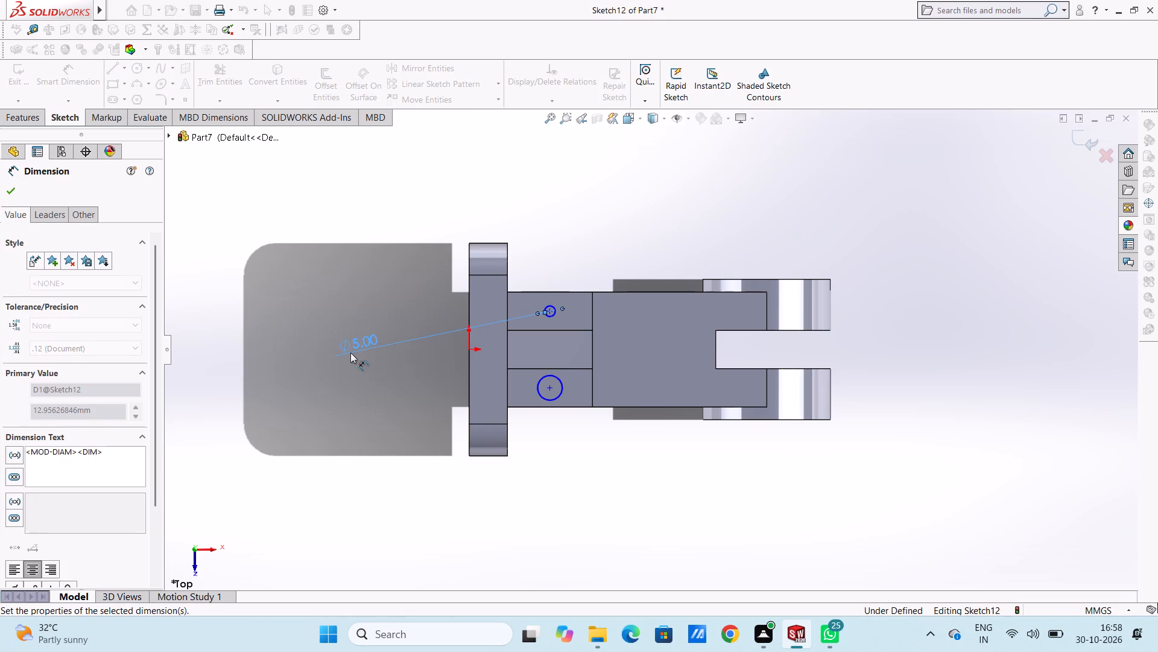
{"action": "left_click", "coordinate": [321, 446]}
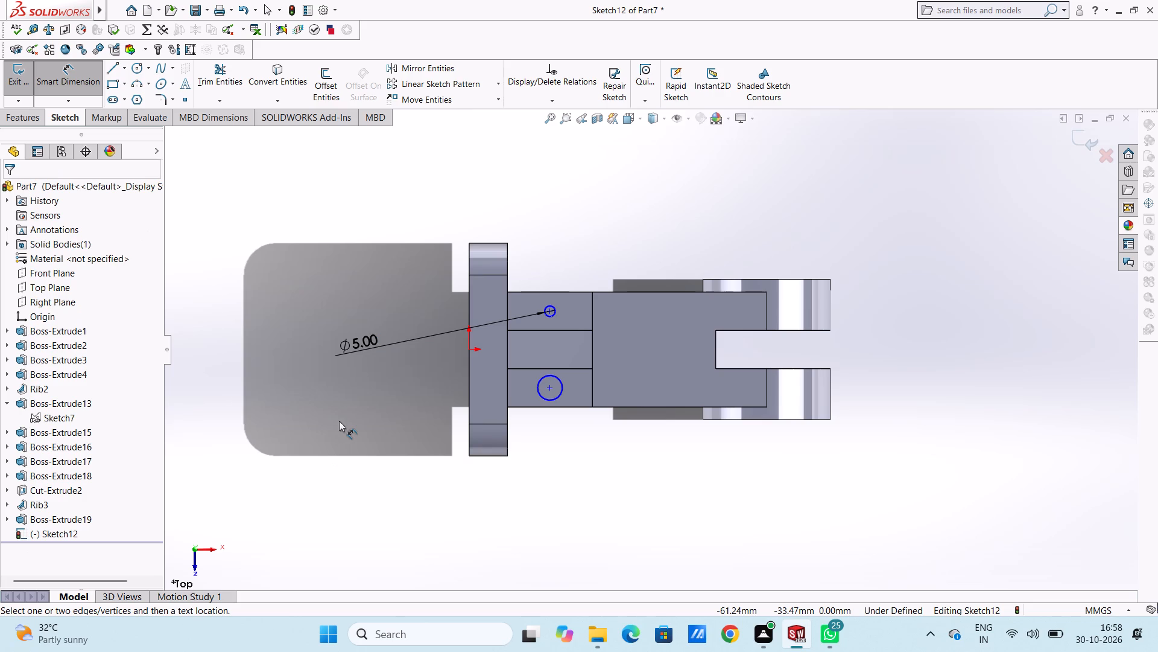
{"action": "left_click", "coordinate": [542, 397]}
{"action": "left_click", "coordinate": [376, 469]}
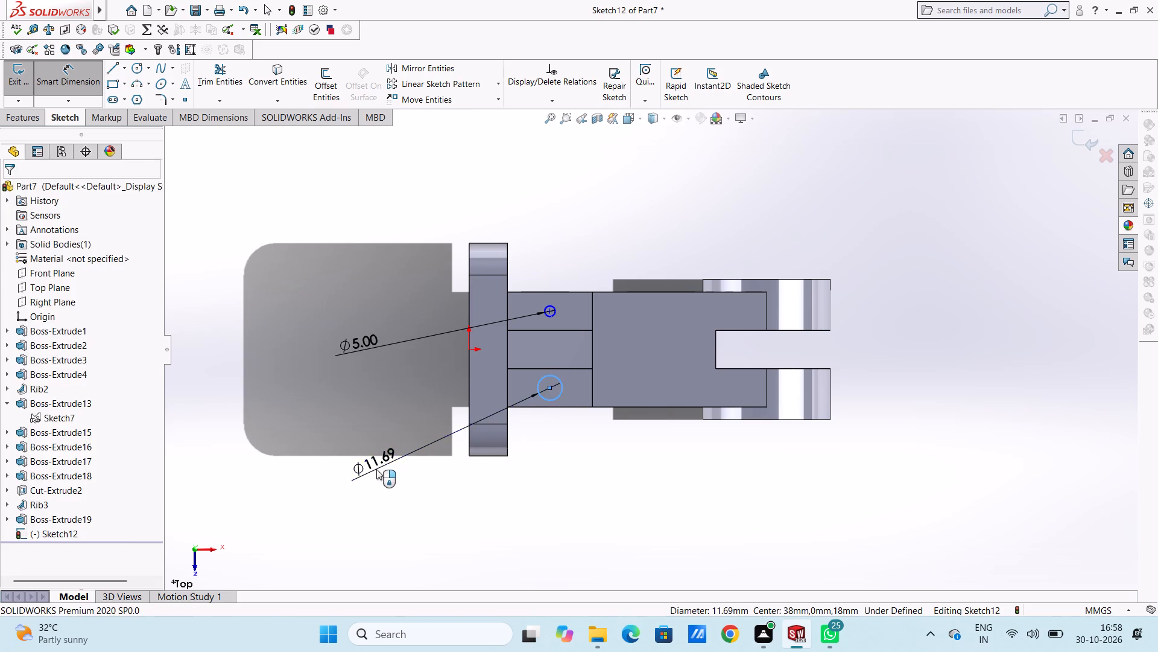
{"action": "key", "text": "5"}
{"action": "key", "text": "Return"}
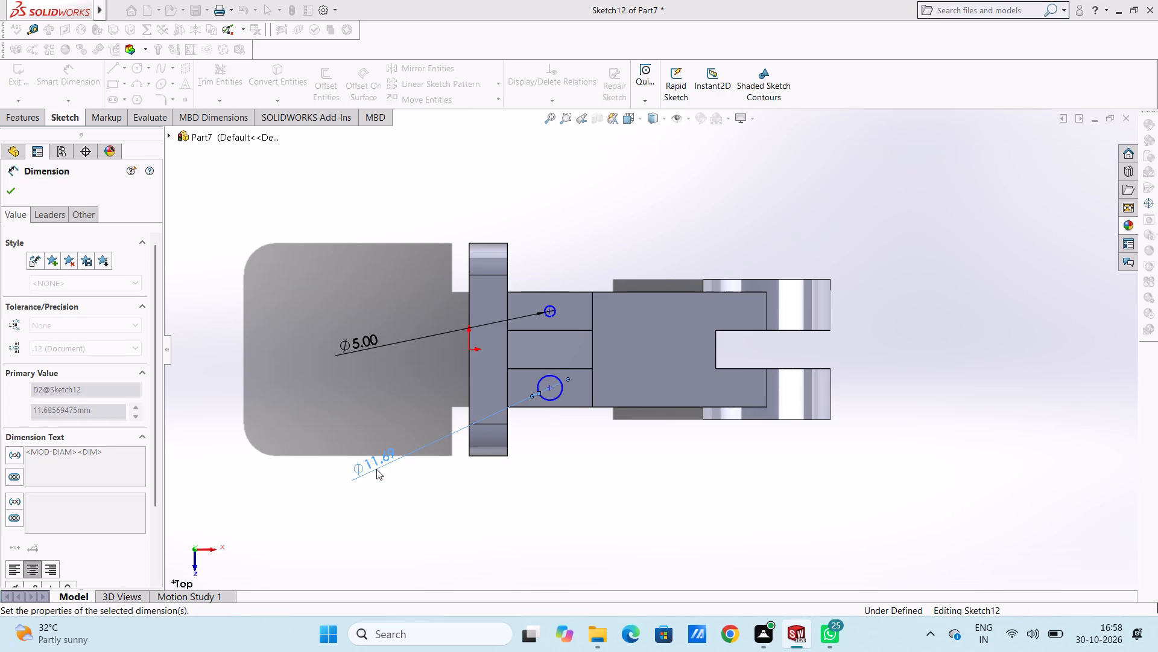
{"action": "scroll", "coordinate": [546, 303], "scroll_direction": "down", "scroll_amount": 4}
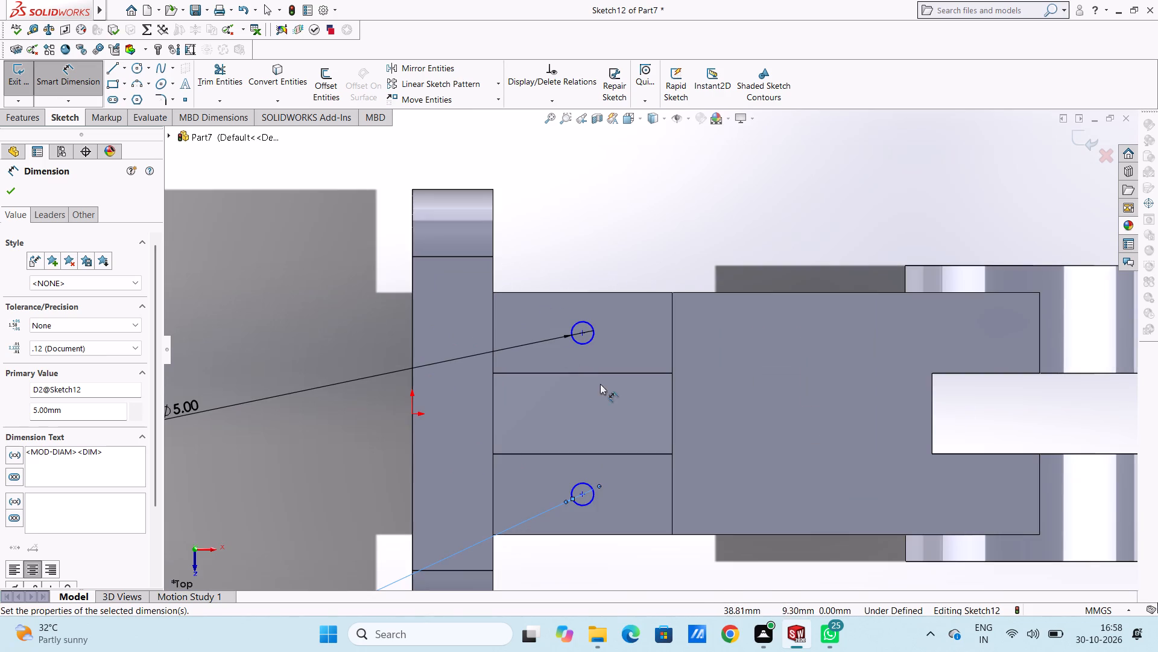
{"action": "left_click", "coordinate": [609, 211]}
Dimension the rear circle's centre 20 mm from the arm's near edge and 9 mm from the adjacent rib edge.
{"action": "scroll", "coordinate": [609, 213], "scroll_direction": "up", "scroll_amount": 3}
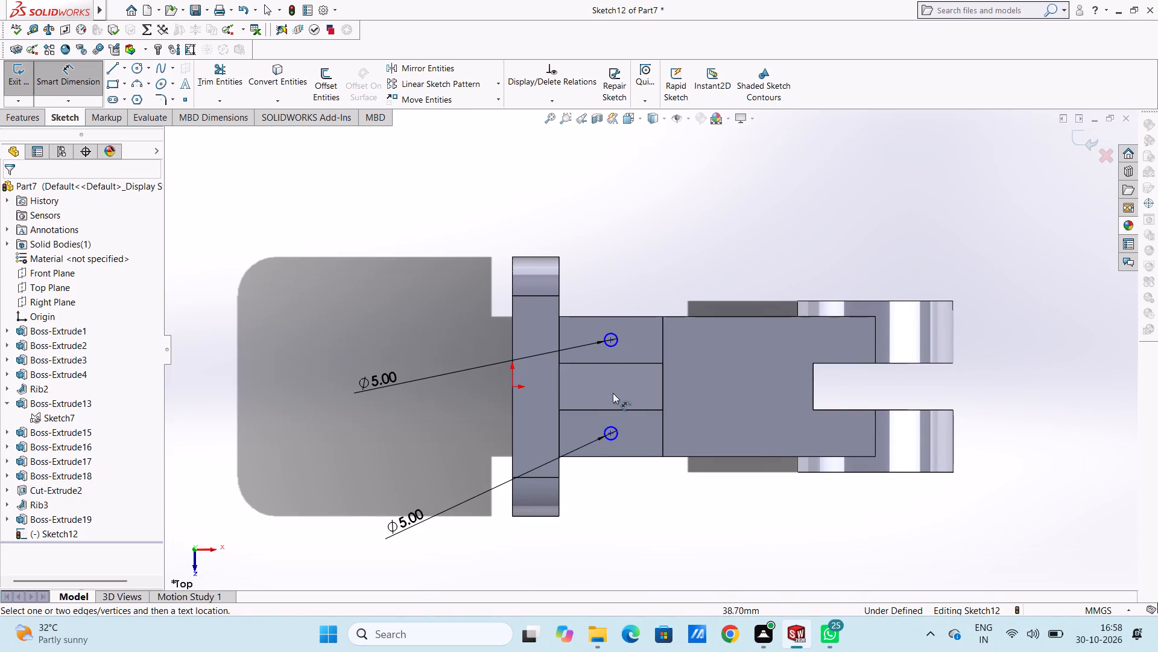
{"action": "left_click", "coordinate": [611, 342]}
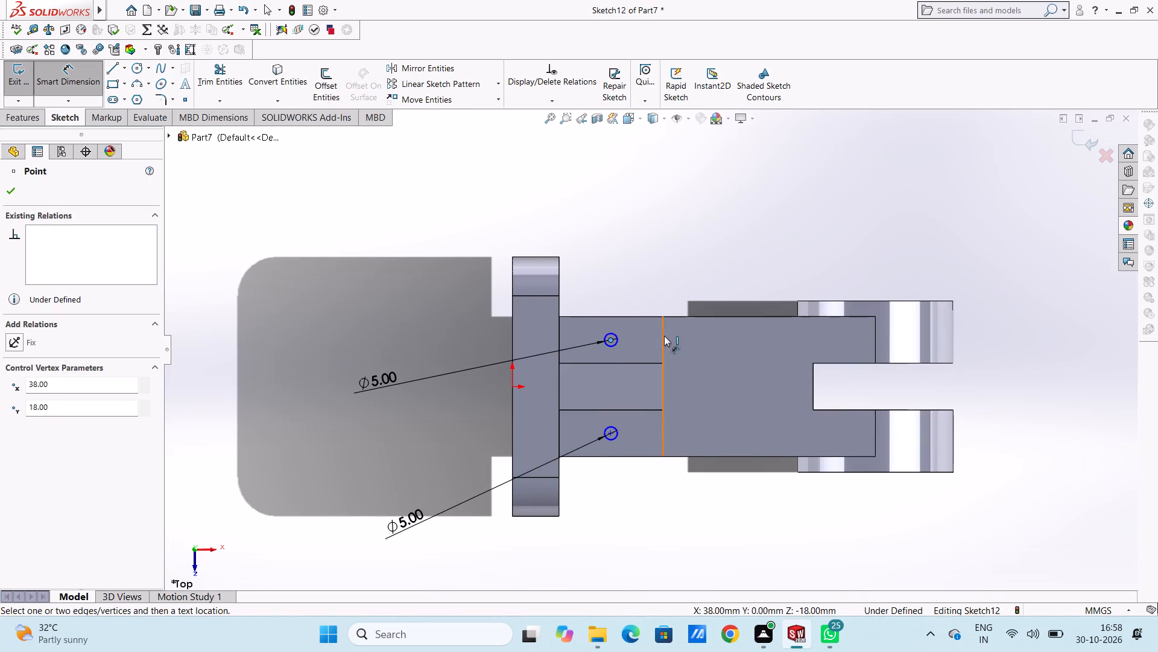
{"action": "left_click", "coordinate": [662, 335]}
{"action": "left_click", "coordinate": [645, 199]}
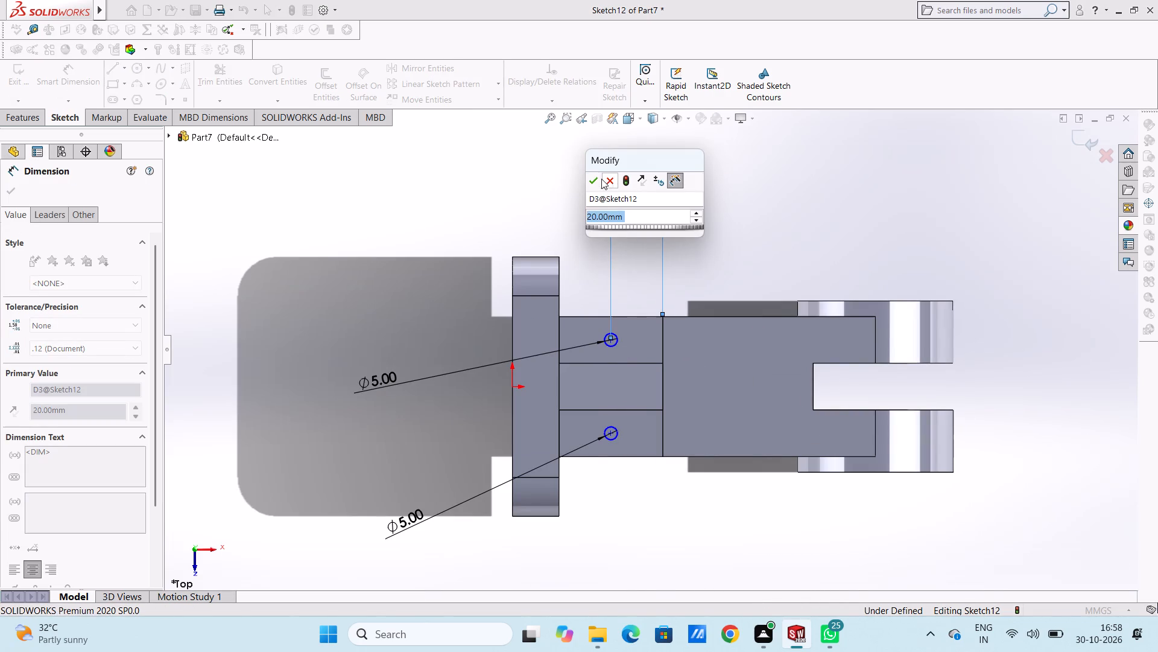
{"action": "left_click", "coordinate": [593, 179]}
{"action": "left_click", "coordinate": [527, 190]}
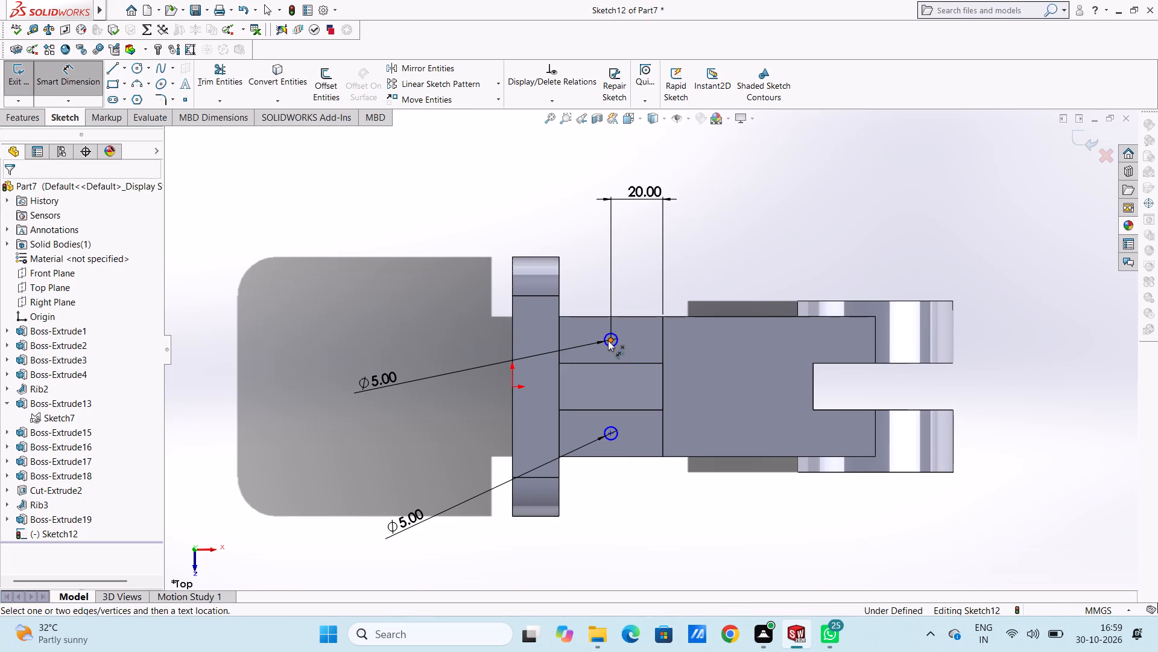
{"action": "left_click", "coordinate": [608, 340]}
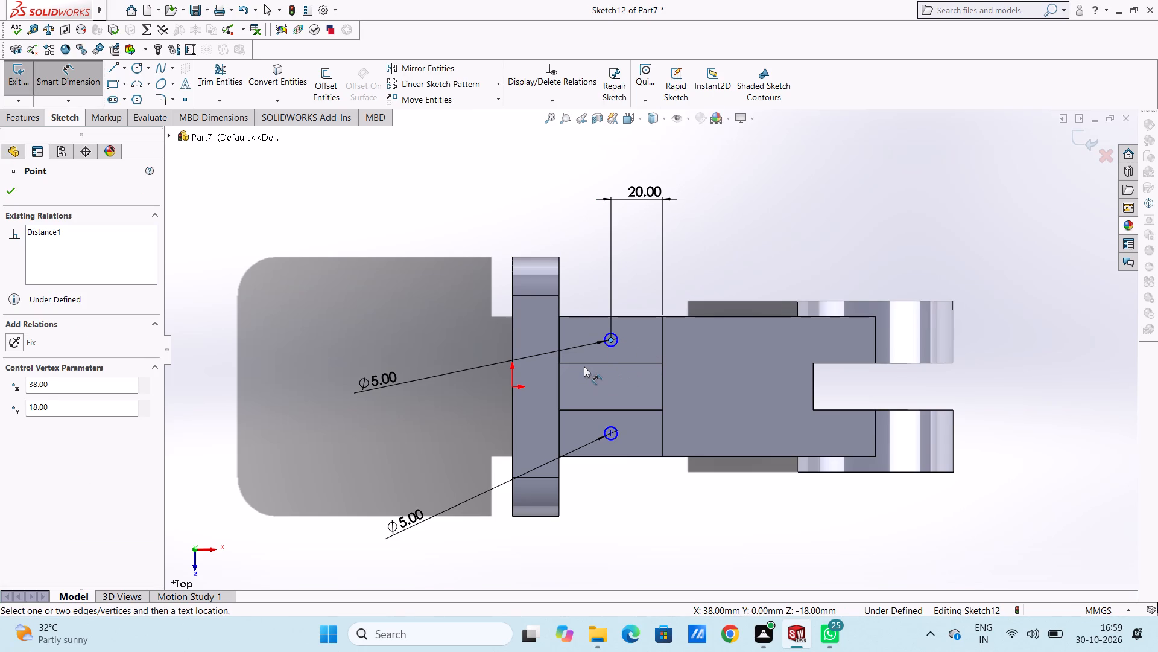
{"action": "left_click", "coordinate": [584, 365]}
{"action": "left_click", "coordinate": [400, 316]}
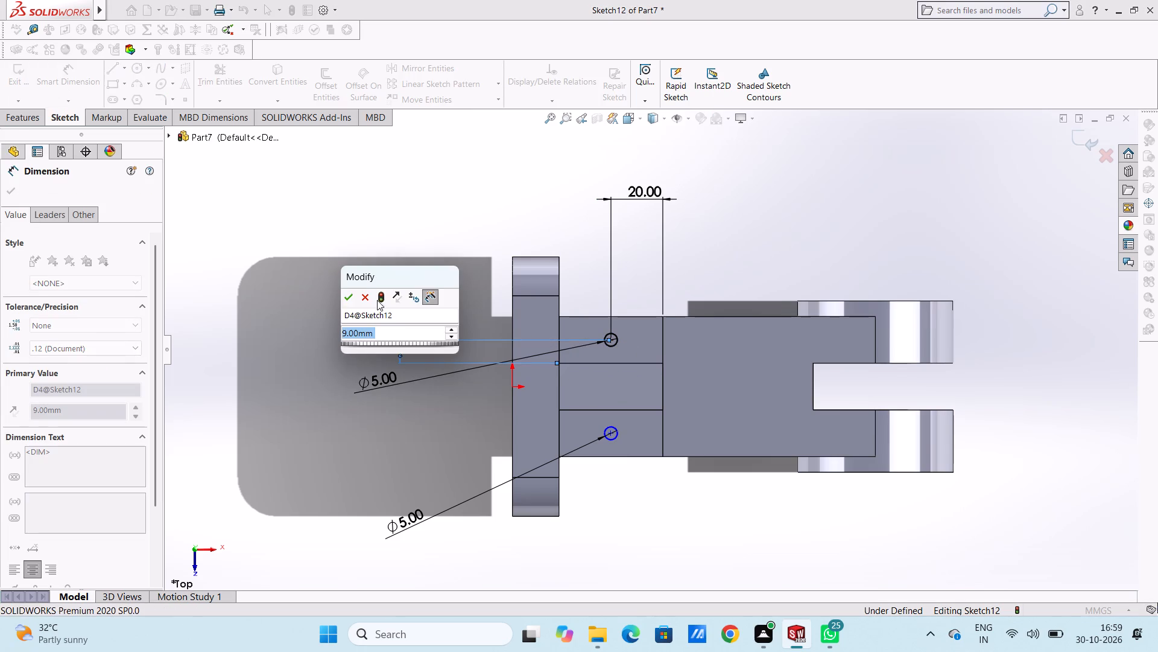
{"action": "left_click", "coordinate": [342, 297]}
{"action": "left_click", "coordinate": [334, 283]}
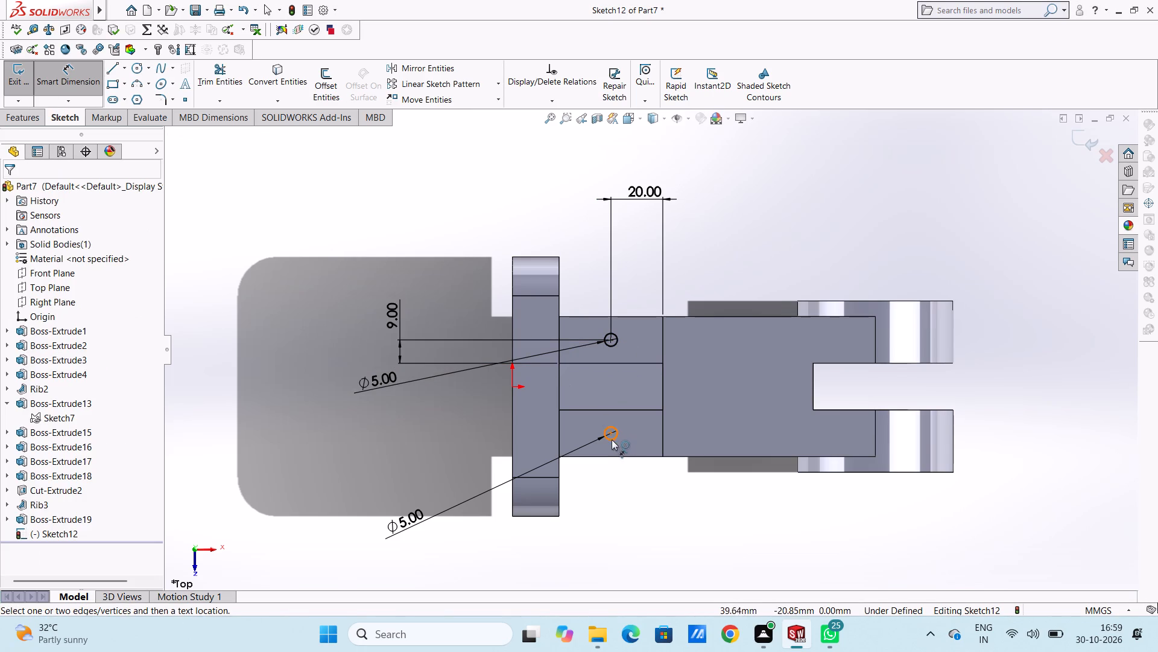
Dimension the front circle's centre 20 mm from the arm's near edge and 9 mm from the rib's front edge.
{"action": "left_click", "coordinate": [610, 435]}
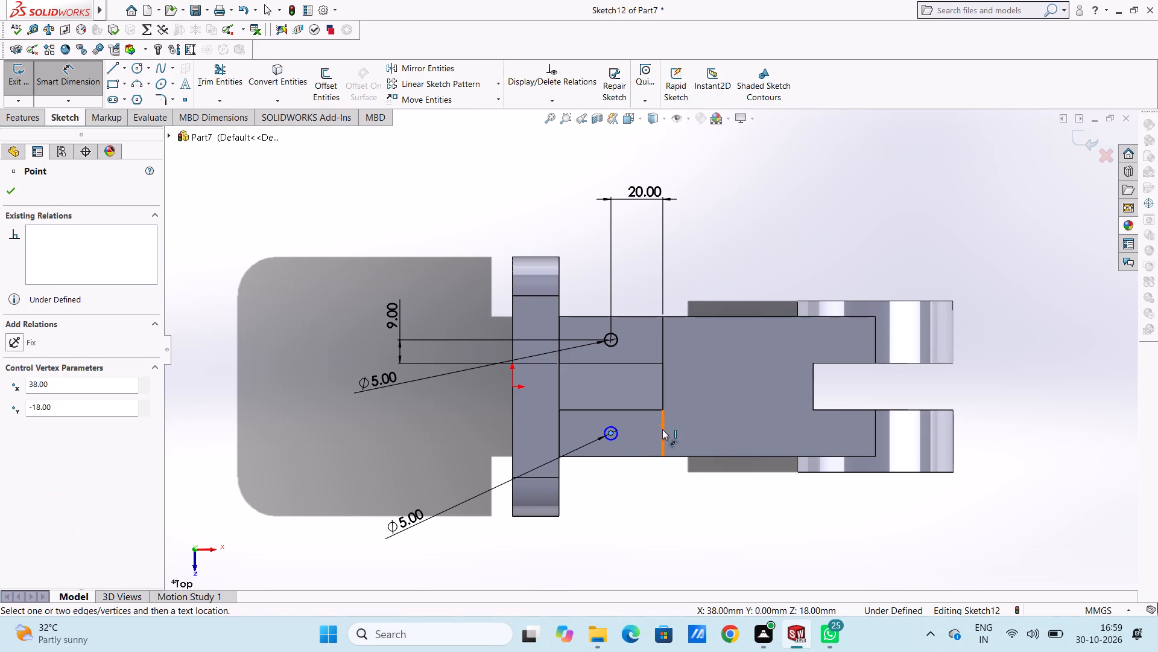
{"action": "left_click", "coordinate": [662, 429]}
{"action": "left_click", "coordinate": [742, 534]}
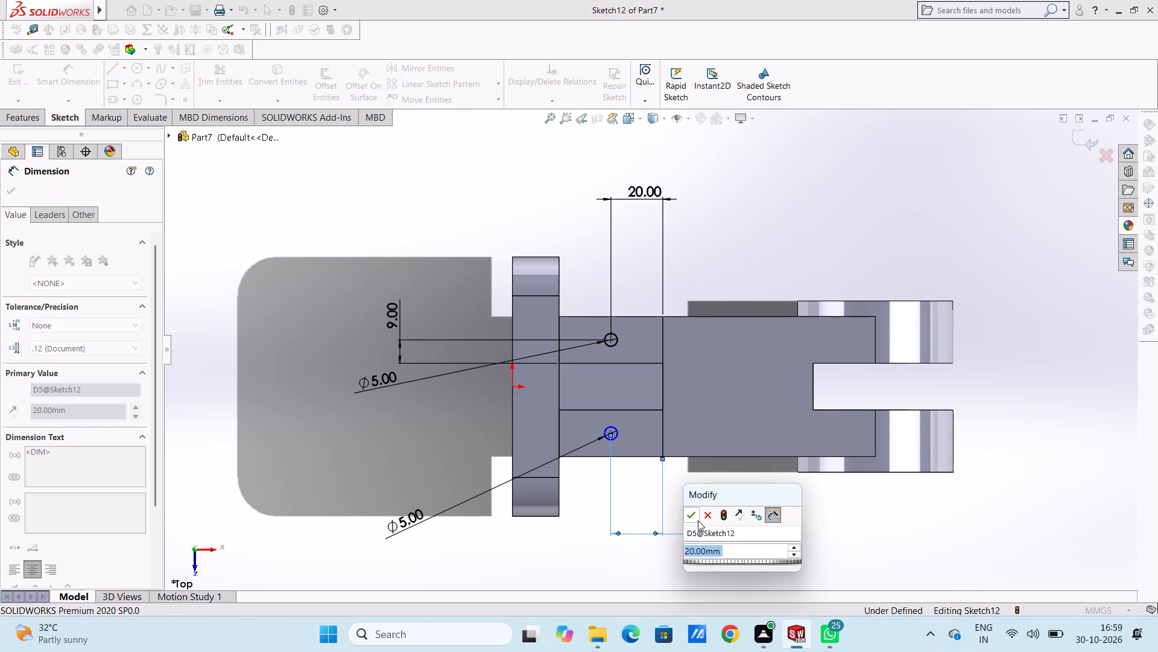
{"action": "left_click", "coordinate": [693, 517]}
{"action": "left_click", "coordinate": [690, 501]}
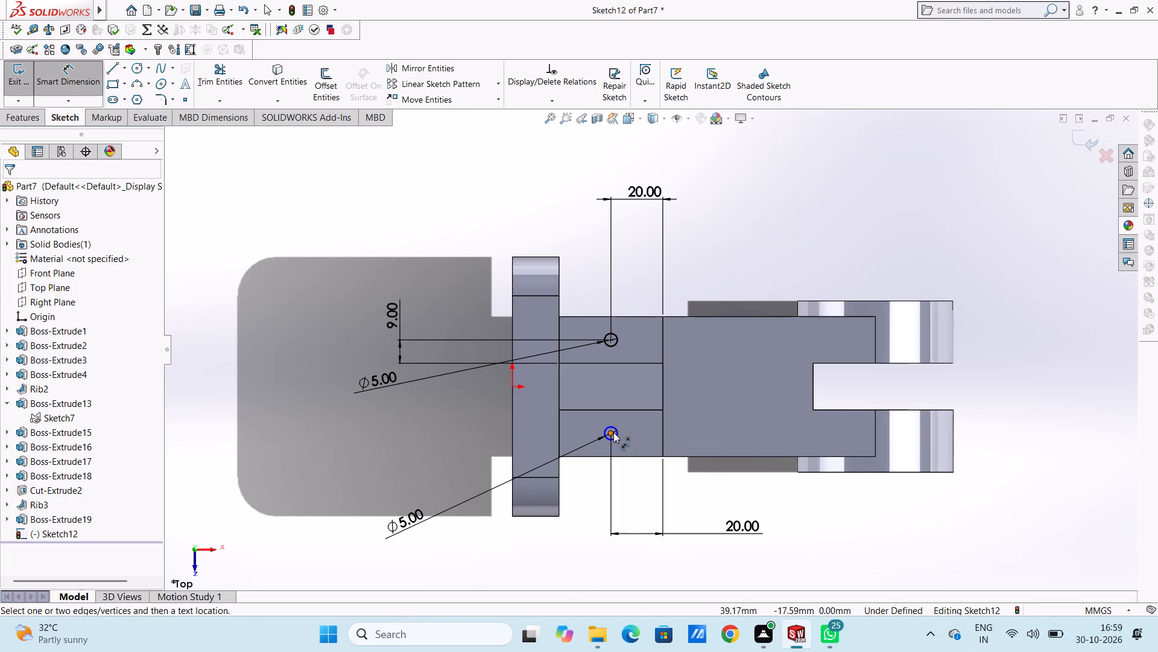
{"action": "left_click", "coordinate": [613, 432]}
{"action": "left_click", "coordinate": [613, 409]}
{"action": "left_click", "coordinate": [433, 413]}
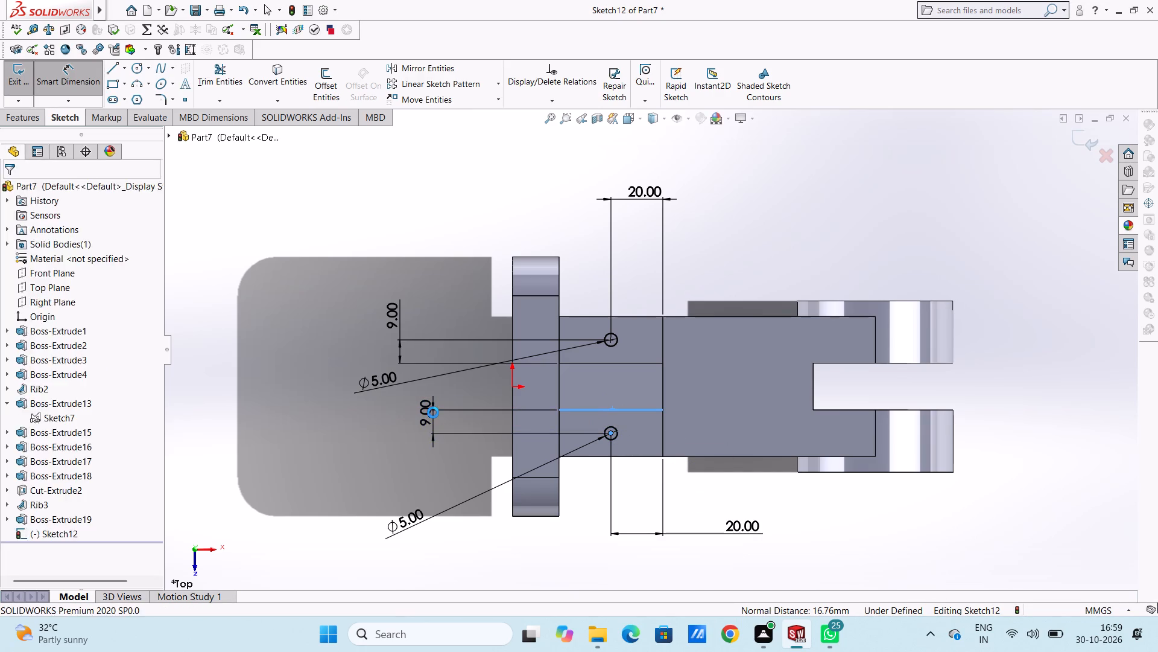
{"action": "left_click", "coordinate": [390, 394]}
{"action": "left_click", "coordinate": [349, 369]}
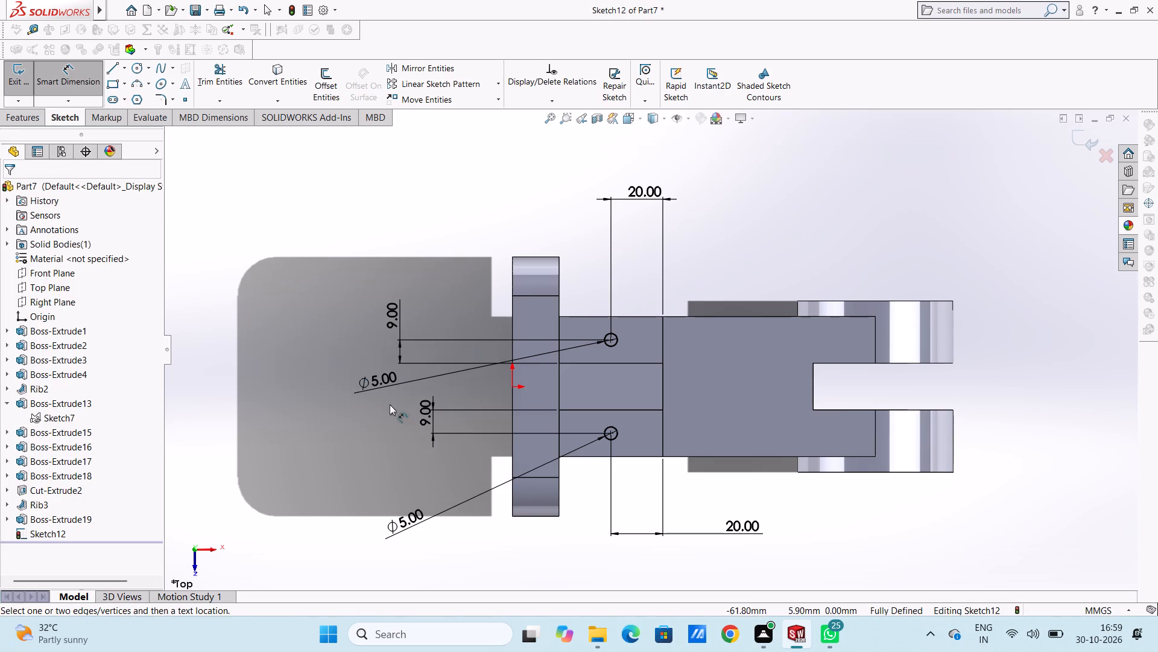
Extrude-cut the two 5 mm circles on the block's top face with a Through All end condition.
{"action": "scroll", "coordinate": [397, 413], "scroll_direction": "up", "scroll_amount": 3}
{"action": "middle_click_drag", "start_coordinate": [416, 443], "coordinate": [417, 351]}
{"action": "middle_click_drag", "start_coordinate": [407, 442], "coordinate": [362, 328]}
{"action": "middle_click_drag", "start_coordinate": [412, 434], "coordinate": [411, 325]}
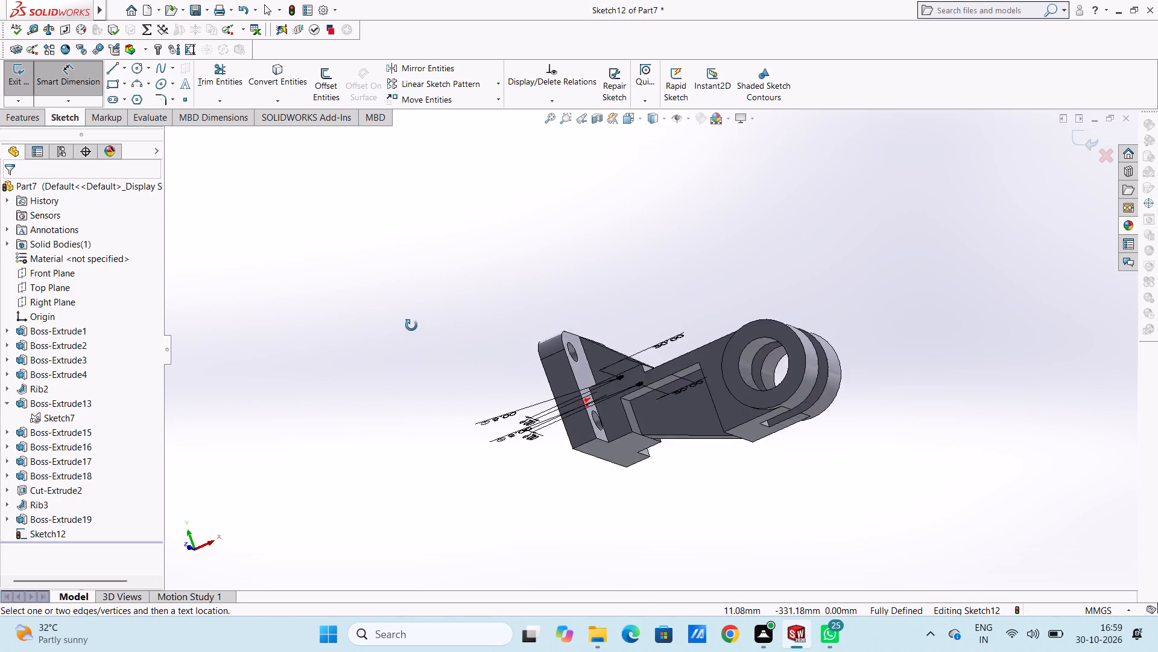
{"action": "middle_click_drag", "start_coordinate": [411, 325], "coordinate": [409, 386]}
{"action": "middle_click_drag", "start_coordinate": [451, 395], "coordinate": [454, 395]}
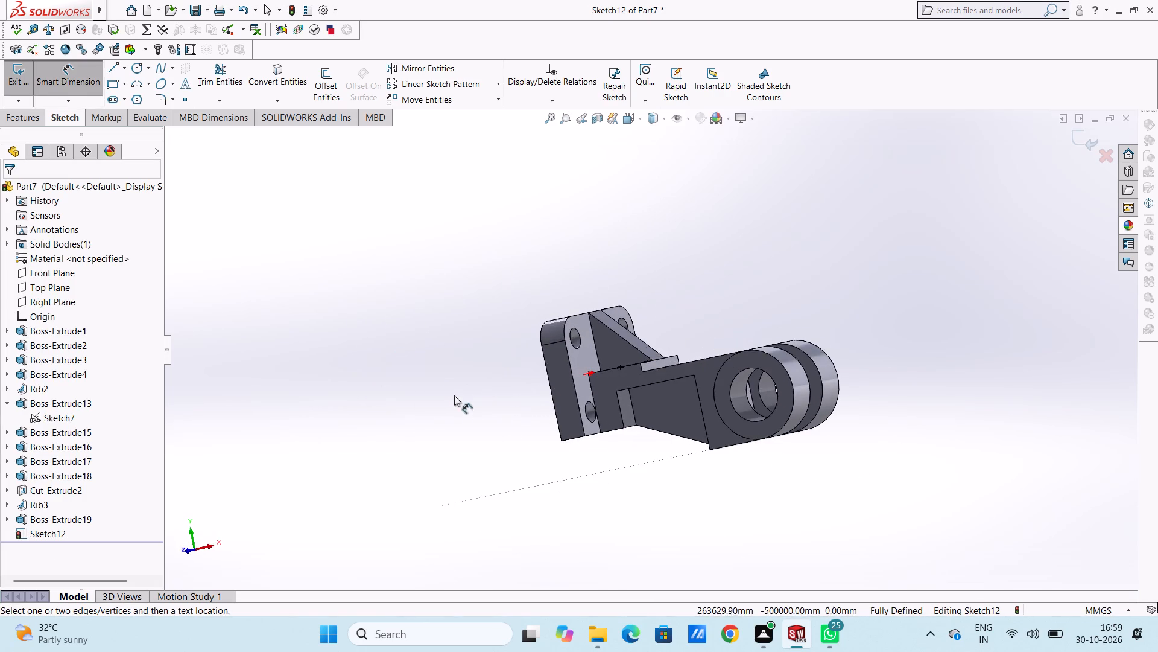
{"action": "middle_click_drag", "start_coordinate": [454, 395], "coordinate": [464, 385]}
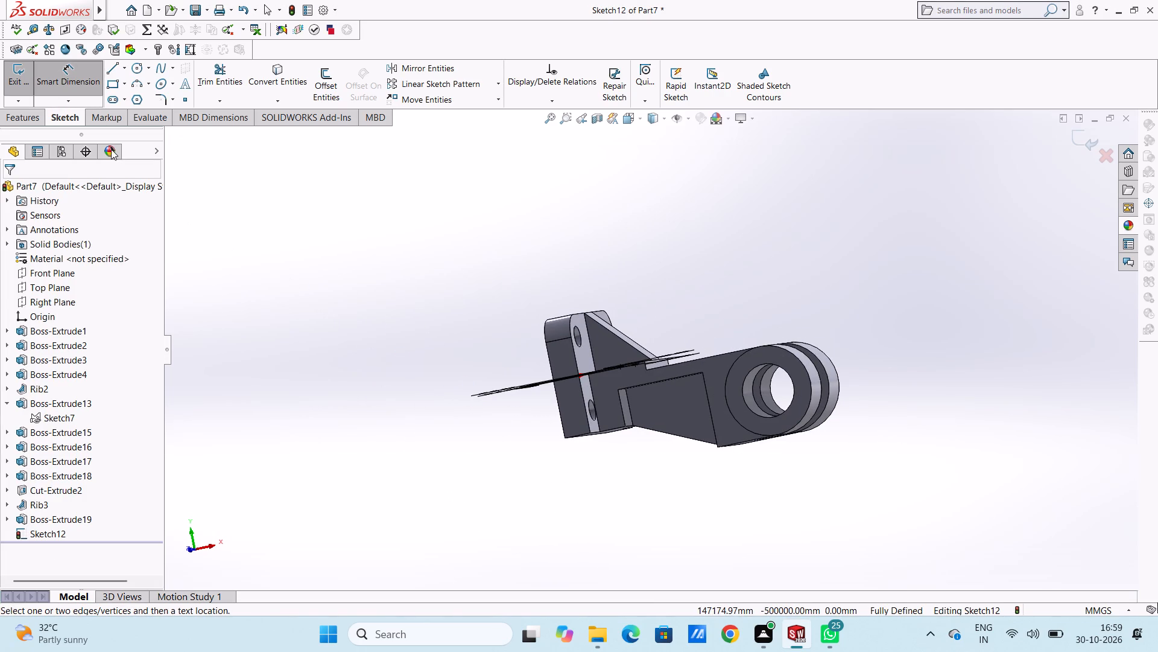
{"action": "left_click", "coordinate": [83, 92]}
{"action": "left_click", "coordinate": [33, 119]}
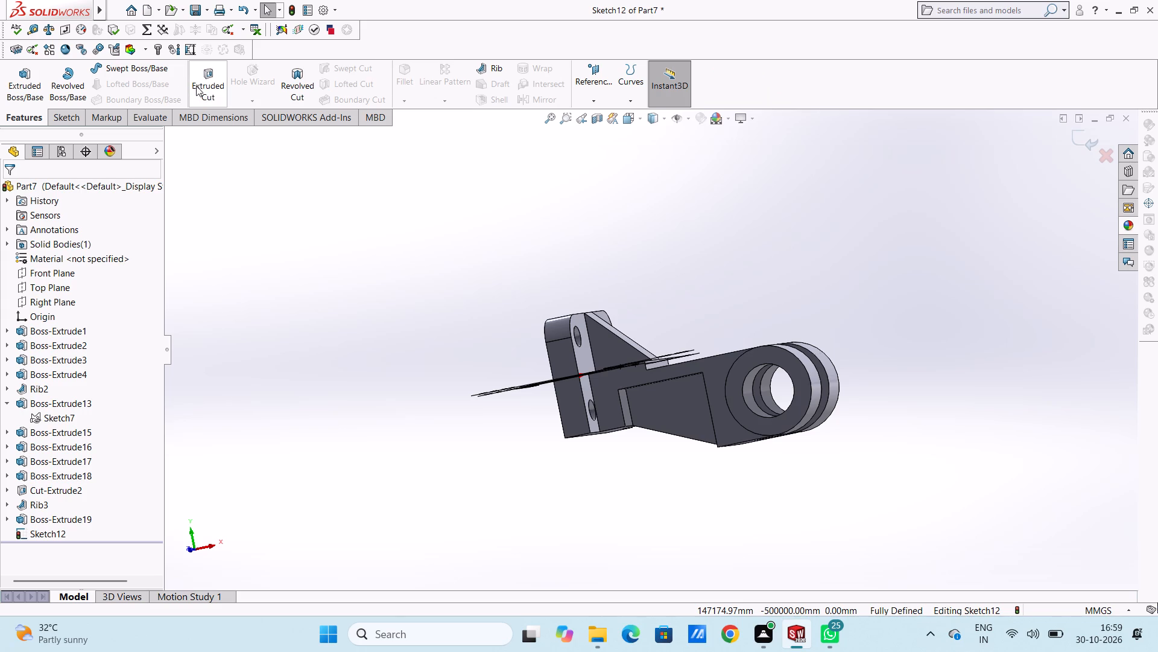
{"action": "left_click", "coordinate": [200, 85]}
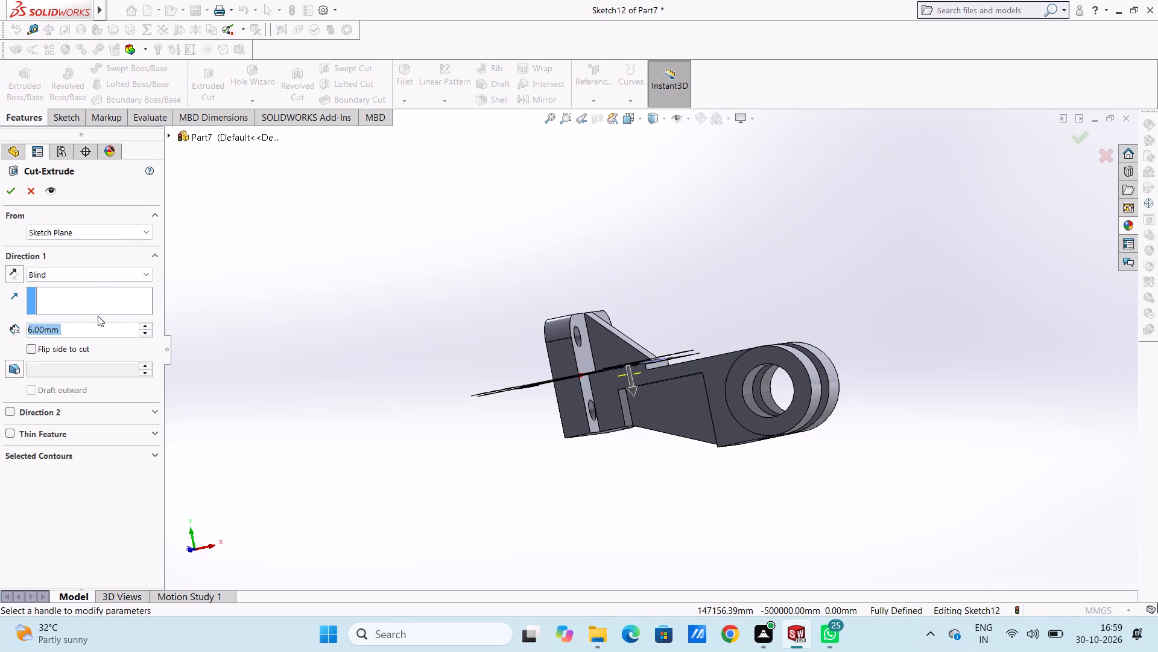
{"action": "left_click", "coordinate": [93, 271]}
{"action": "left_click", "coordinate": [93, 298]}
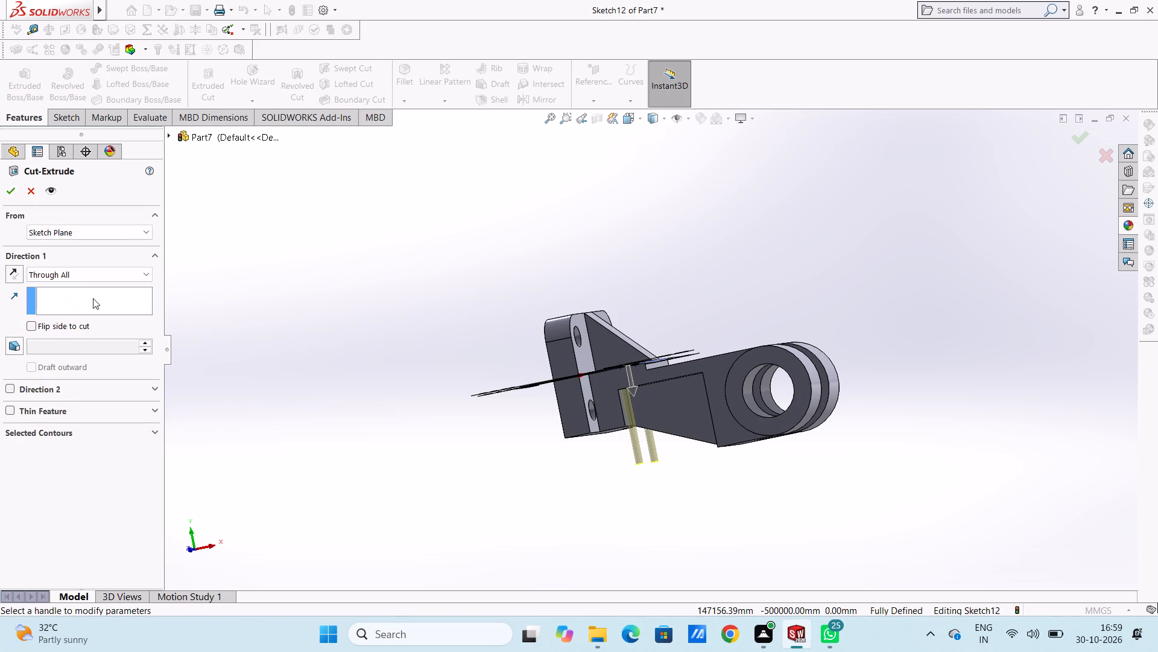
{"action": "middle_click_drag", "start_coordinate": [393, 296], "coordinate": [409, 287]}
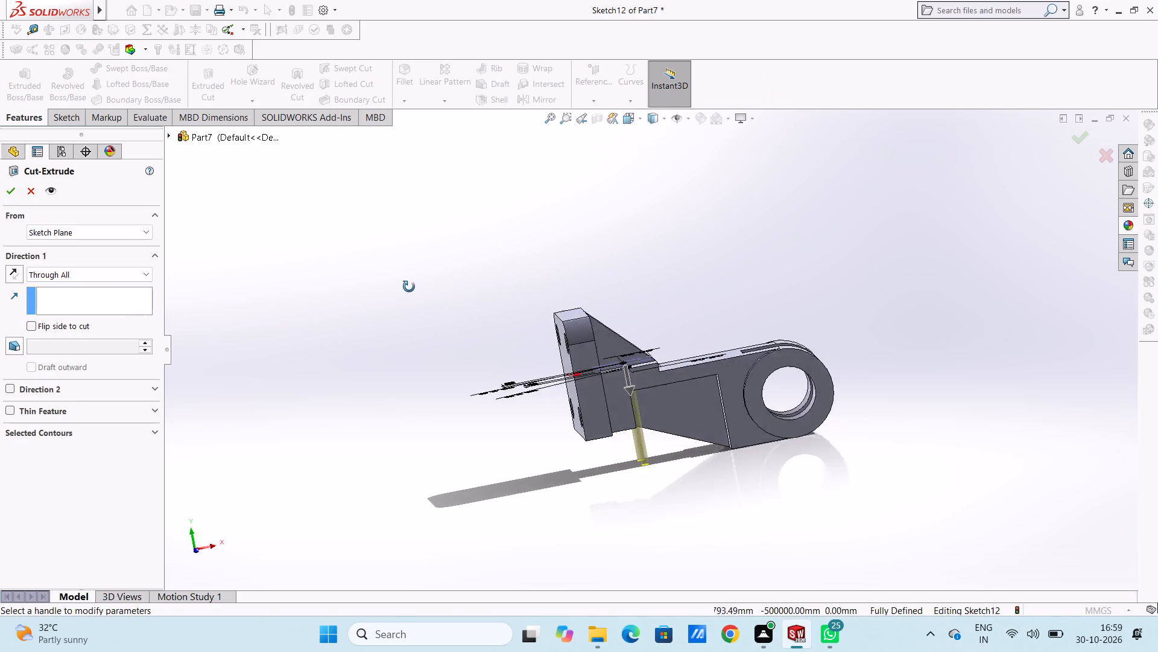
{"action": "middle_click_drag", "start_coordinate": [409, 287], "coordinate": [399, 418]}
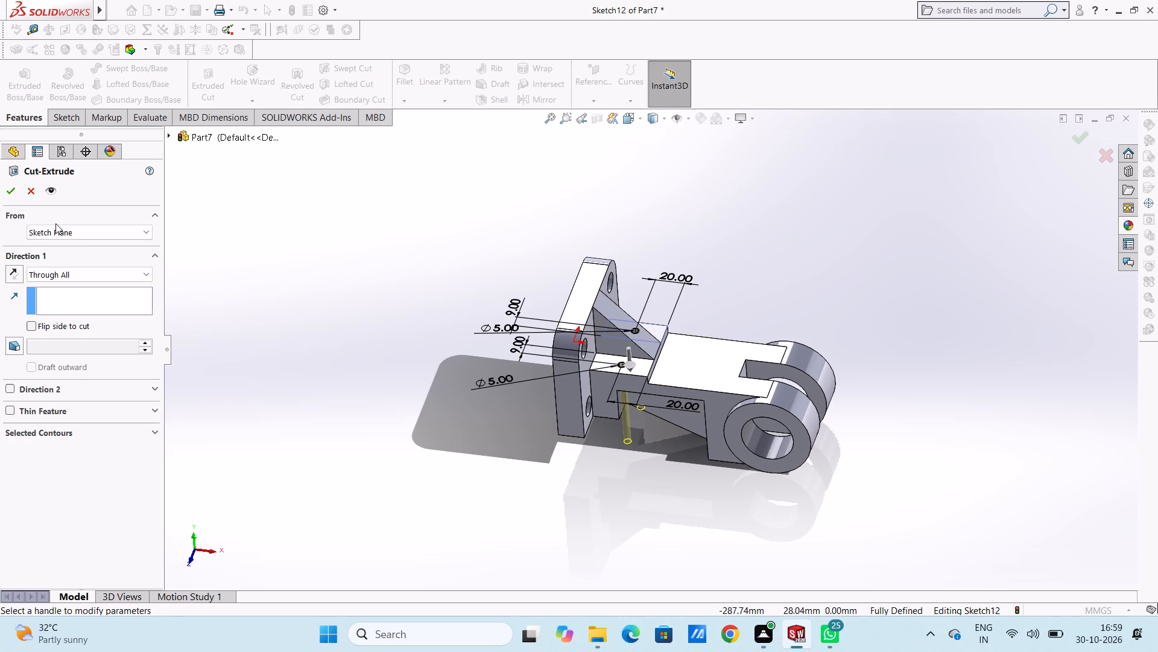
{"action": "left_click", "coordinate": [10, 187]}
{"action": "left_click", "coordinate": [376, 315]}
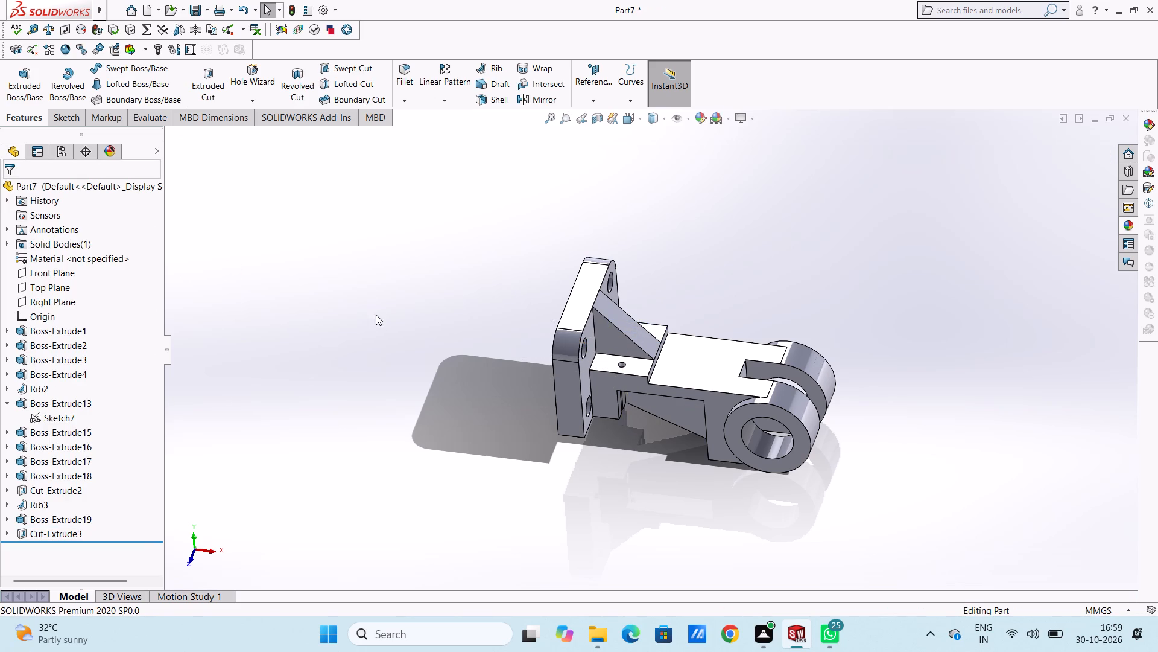
Examine the bracket from above, the side and below to check how far the two cut holes run.
{"action": "middle_click_drag", "start_coordinate": [407, 383], "coordinate": [398, 342]}
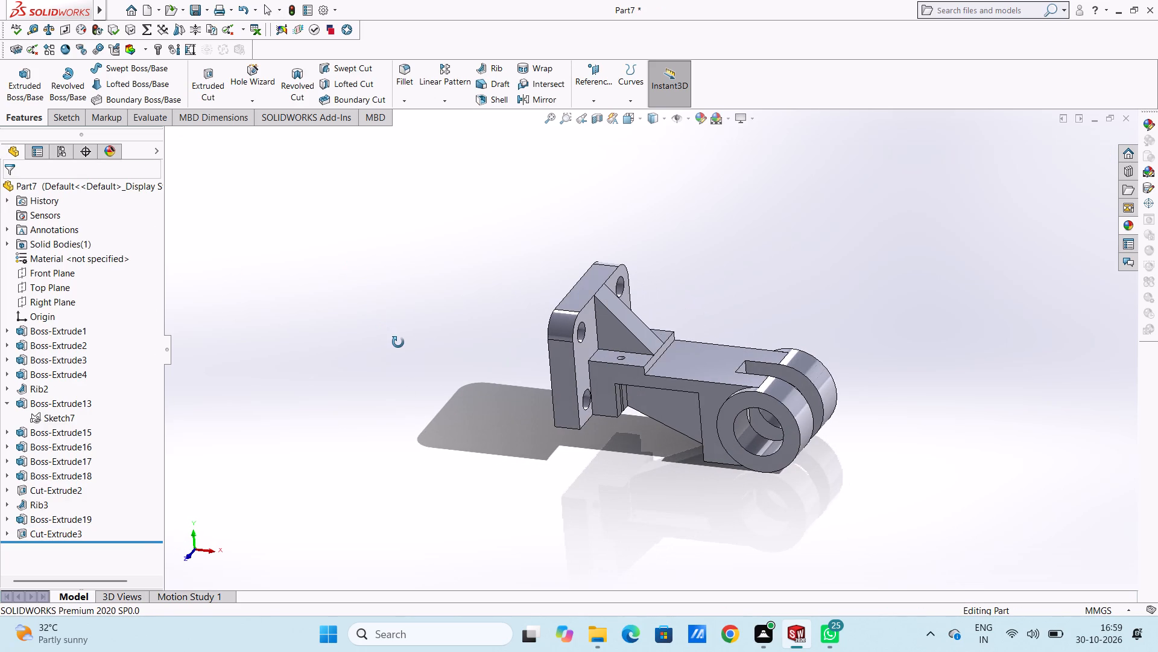
{"action": "middle_click_drag", "start_coordinate": [398, 342], "coordinate": [414, 308]}
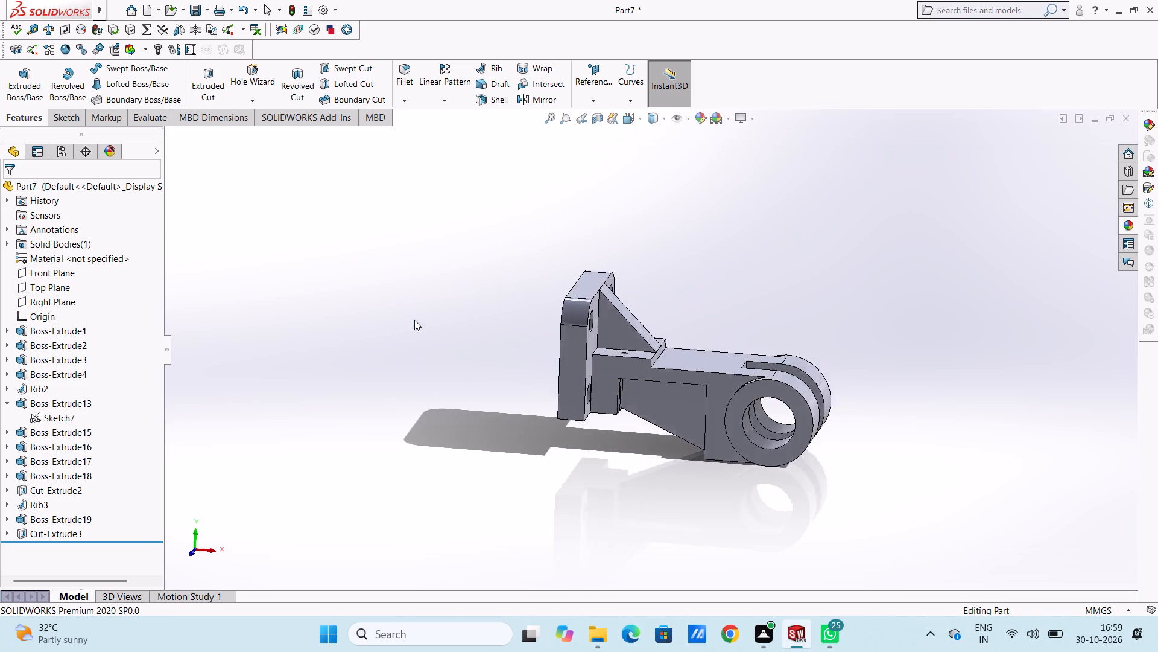
{"action": "middle_click_drag", "start_coordinate": [428, 378], "coordinate": [417, 409]}
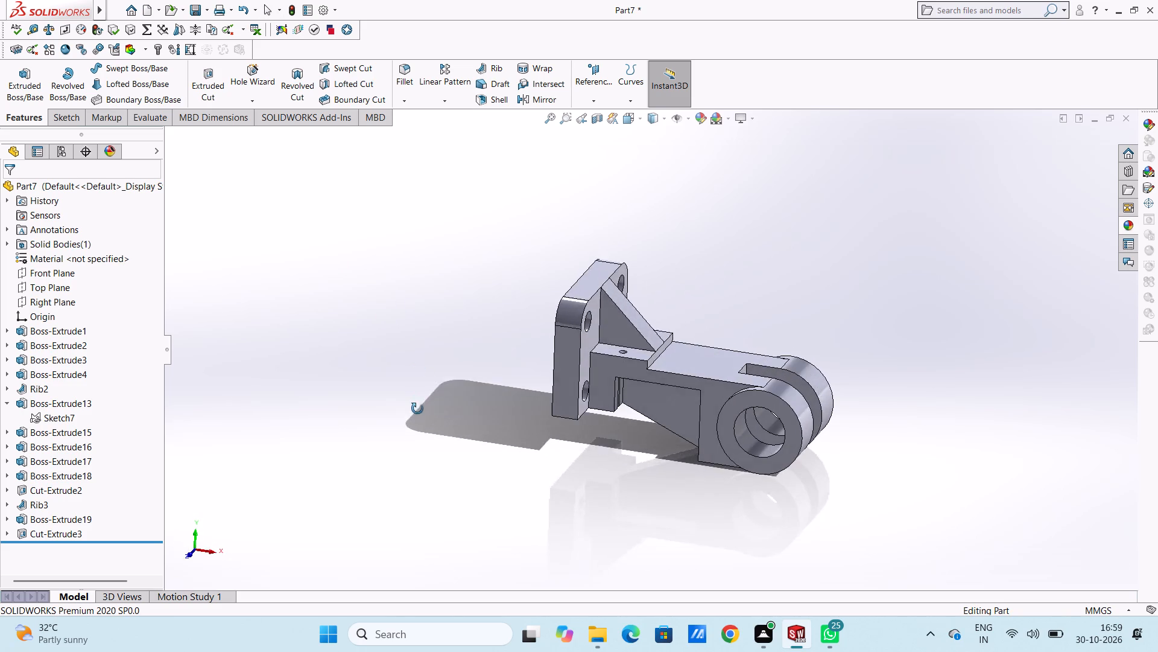
{"action": "middle_click_drag", "start_coordinate": [417, 409], "coordinate": [391, 315]}
{"action": "middle_click_drag", "start_coordinate": [378, 296], "coordinate": [390, 274]}
{"action": "middle_click_drag", "start_coordinate": [422, 382], "coordinate": [426, 374]}
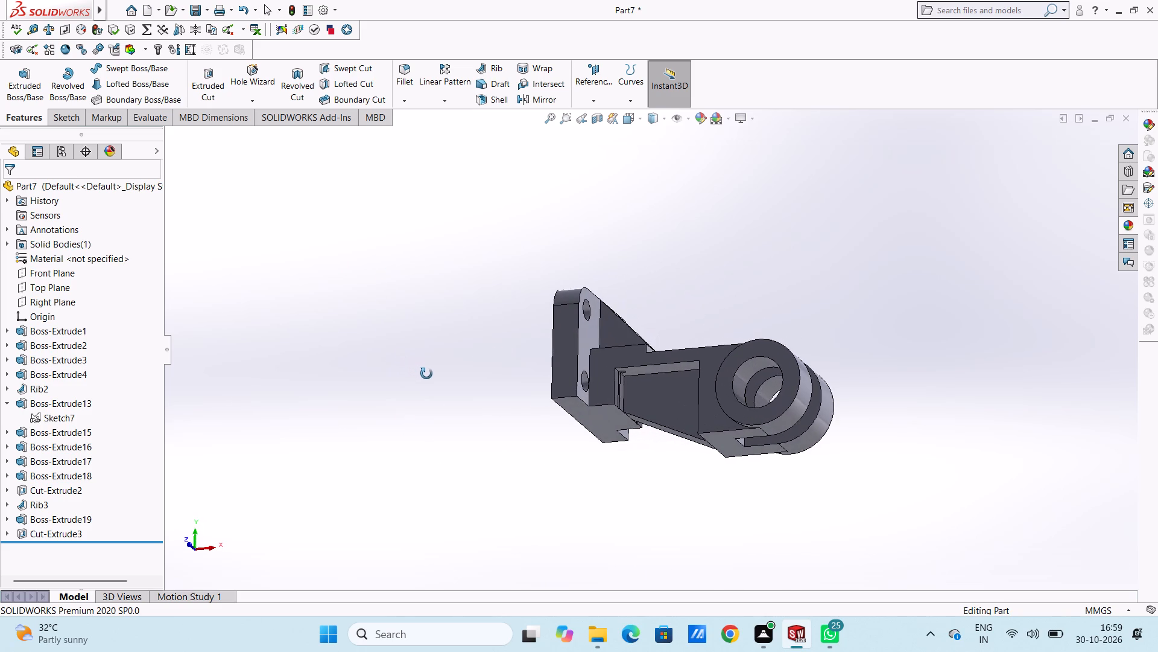
{"action": "middle_click_drag", "start_coordinate": [426, 374], "coordinate": [398, 403]}
{"action": "middle_click_drag", "start_coordinate": [394, 404], "coordinate": [406, 407]}
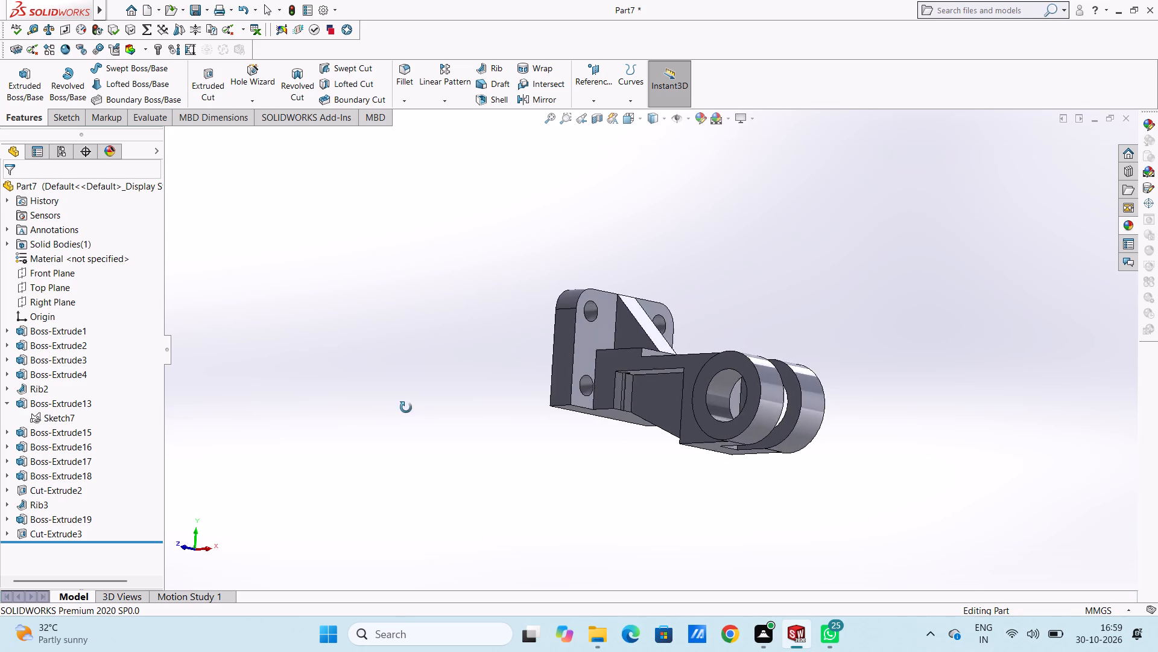
{"action": "middle_click_drag", "start_coordinate": [406, 407], "coordinate": [437, 414]}
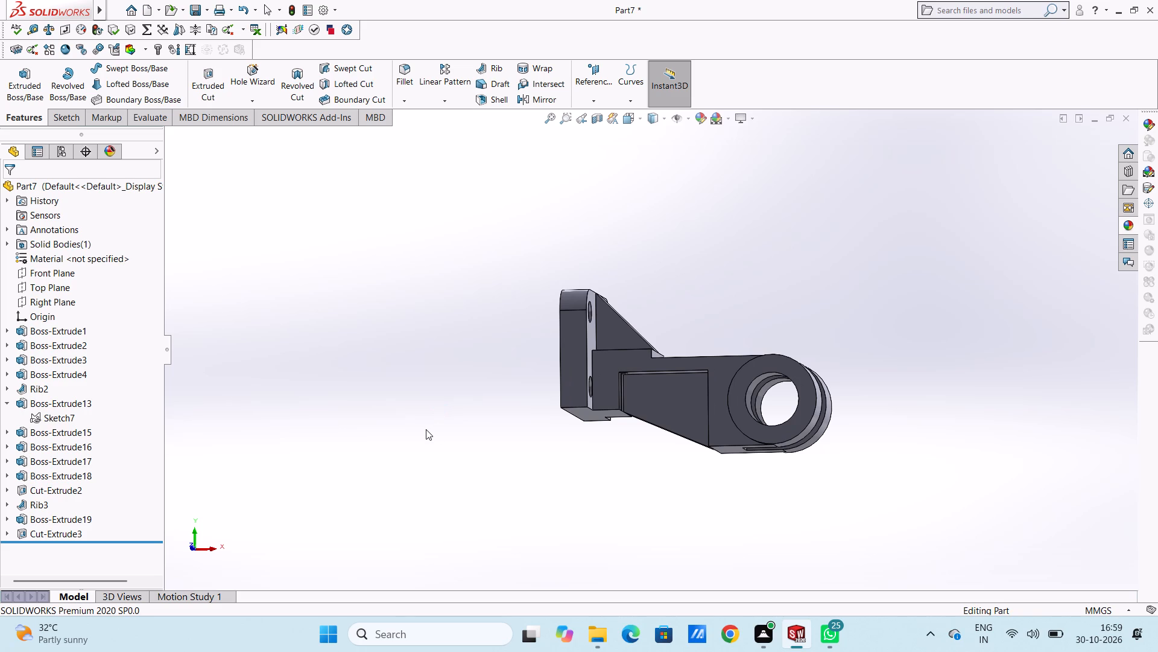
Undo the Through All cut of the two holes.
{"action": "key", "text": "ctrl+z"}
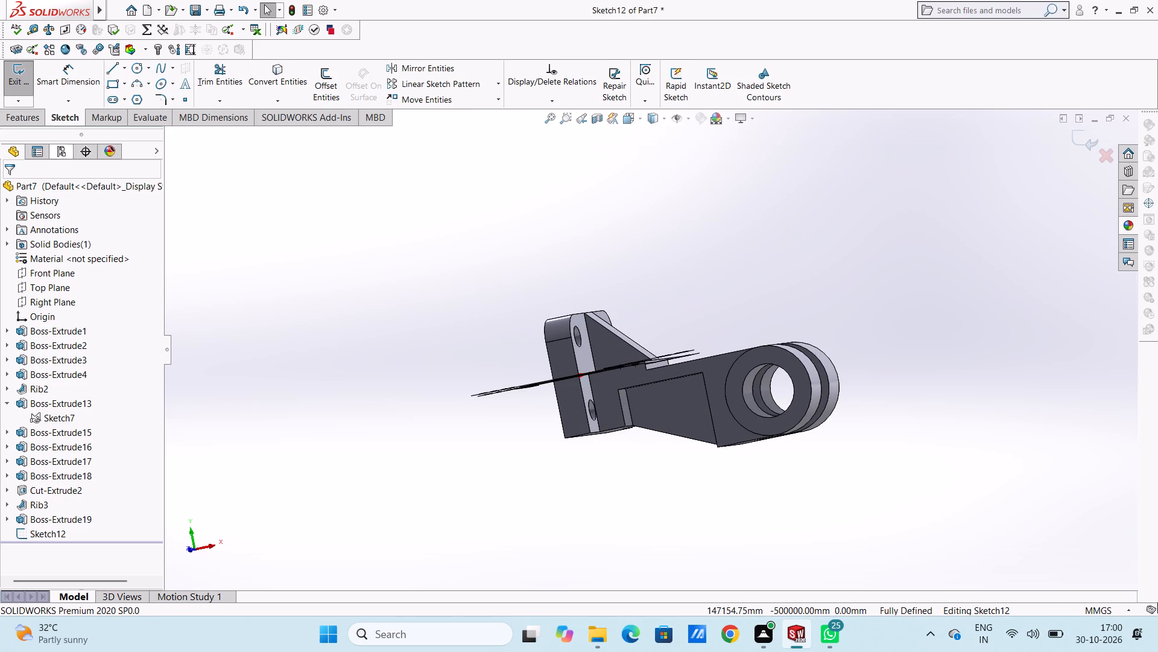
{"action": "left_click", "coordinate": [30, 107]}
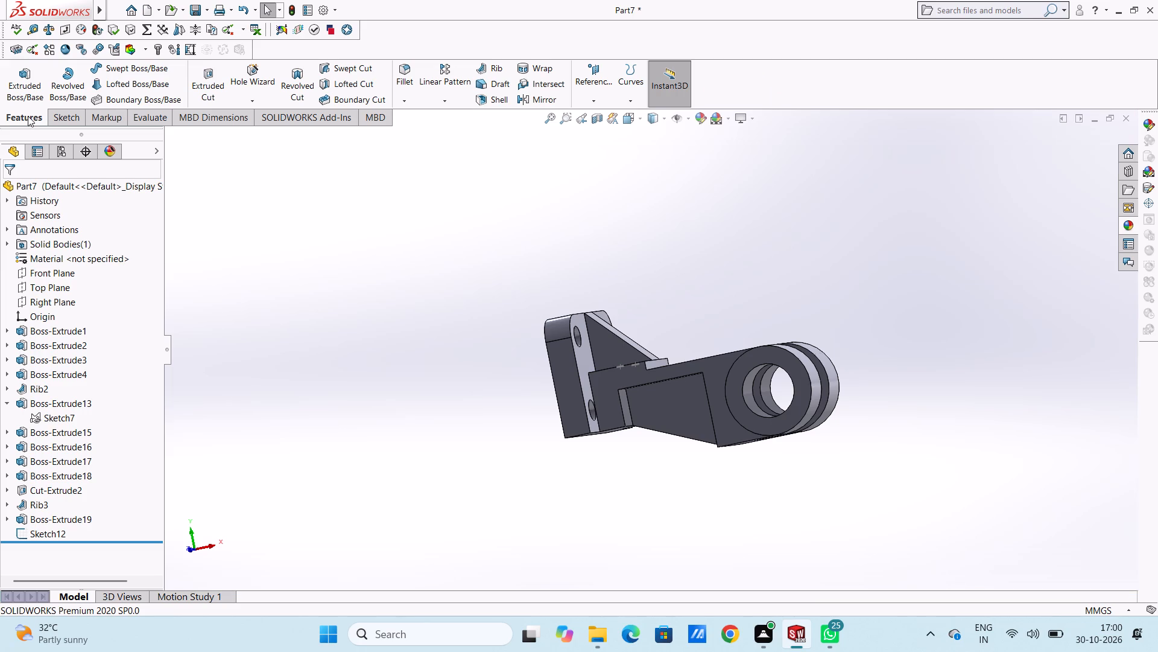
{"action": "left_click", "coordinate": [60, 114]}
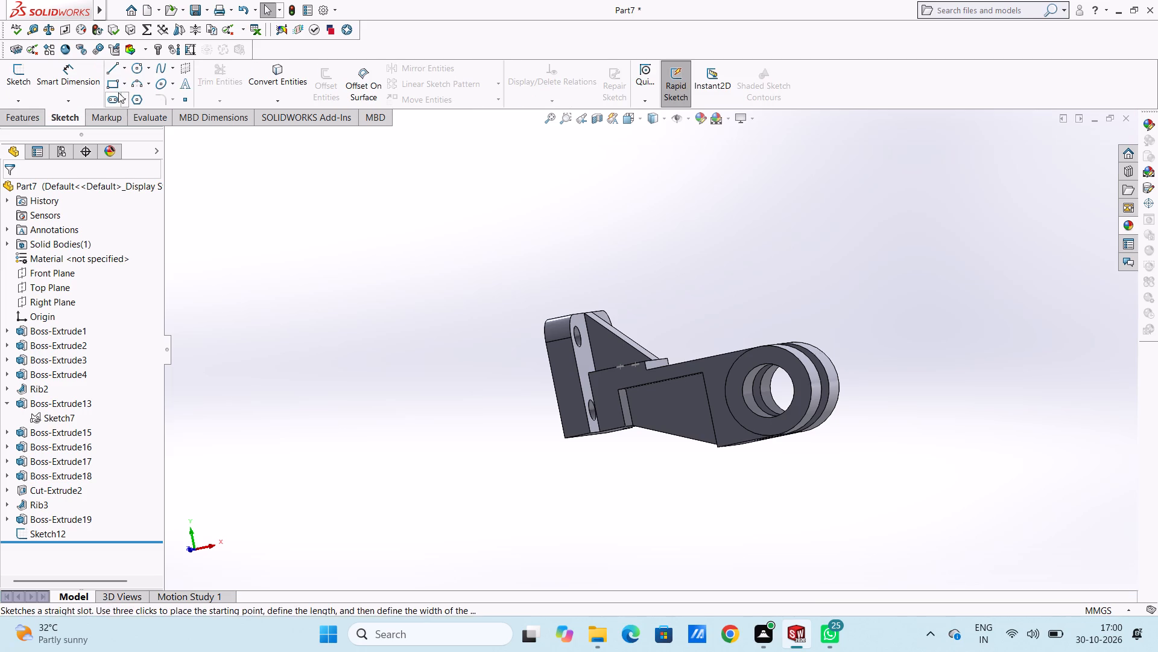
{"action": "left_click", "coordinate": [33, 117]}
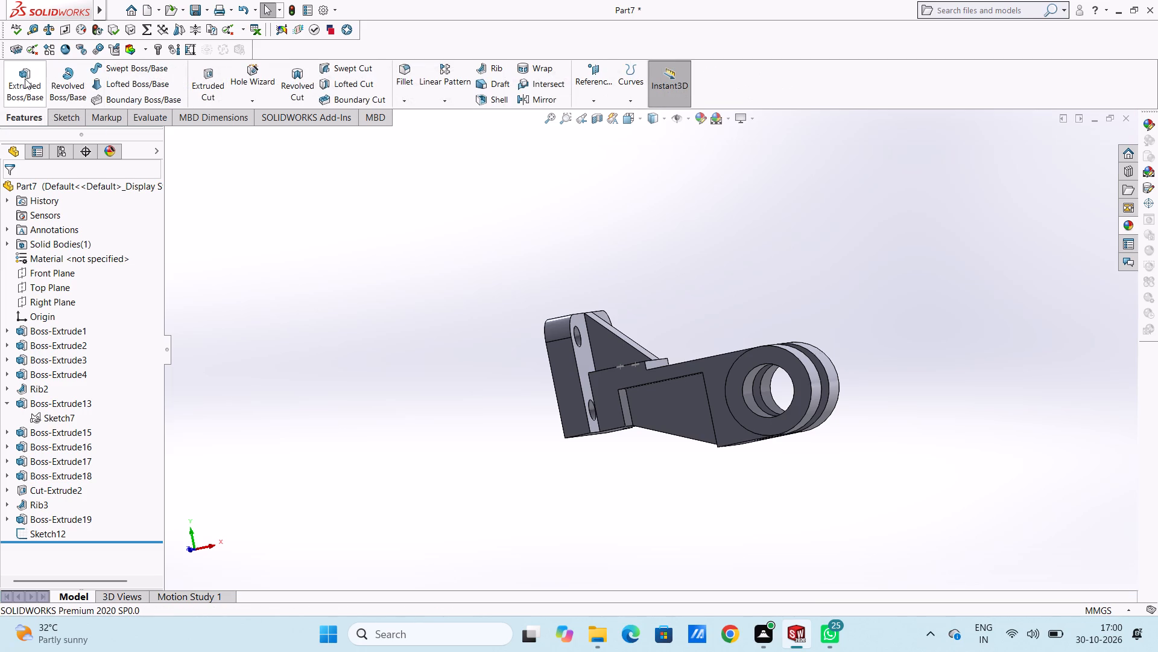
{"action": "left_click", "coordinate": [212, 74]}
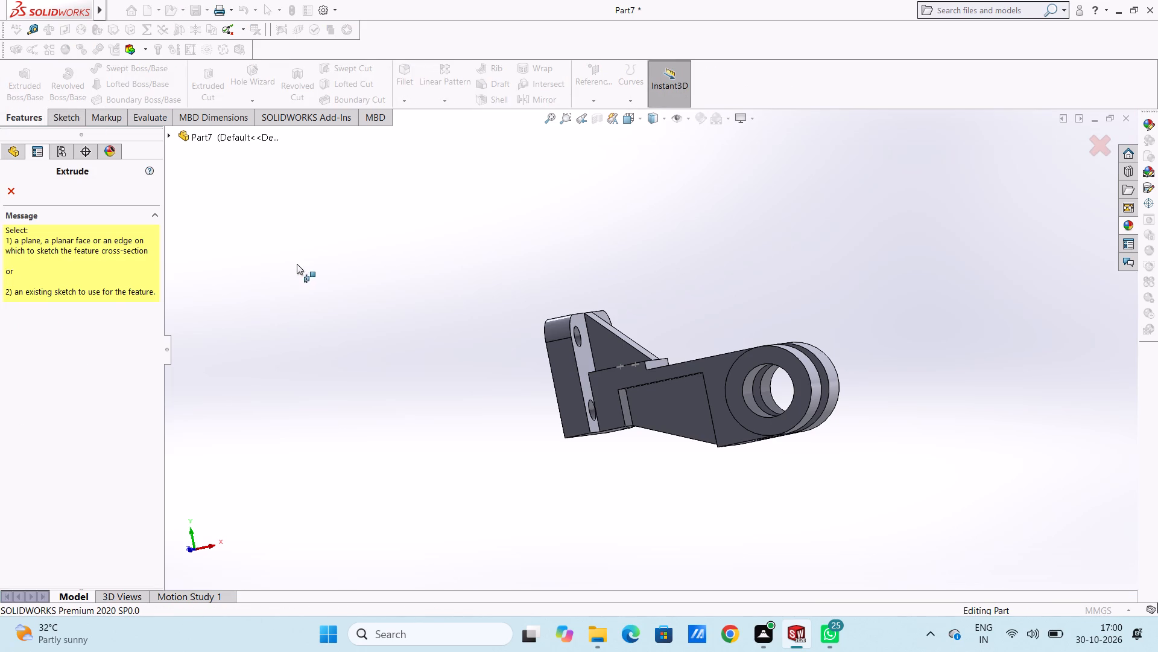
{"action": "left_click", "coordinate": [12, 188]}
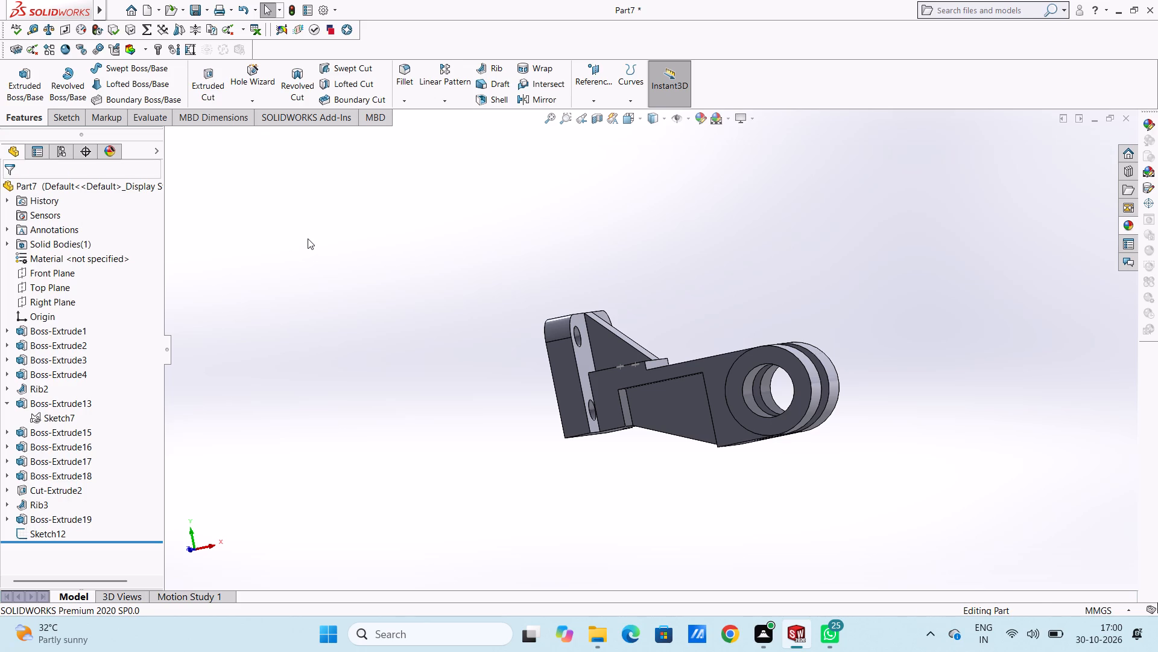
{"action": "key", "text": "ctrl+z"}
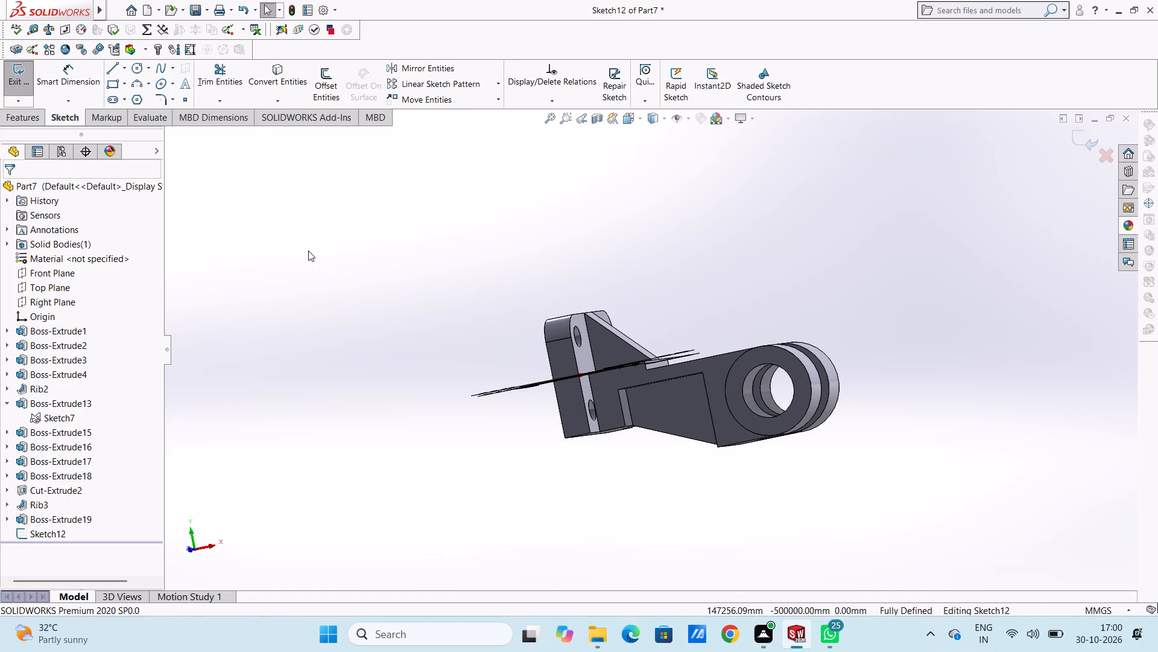
Extrude-cut the two 5 mm circles into the block to a blind depth of 15 mm.
{"action": "left_click", "coordinate": [34, 120]}
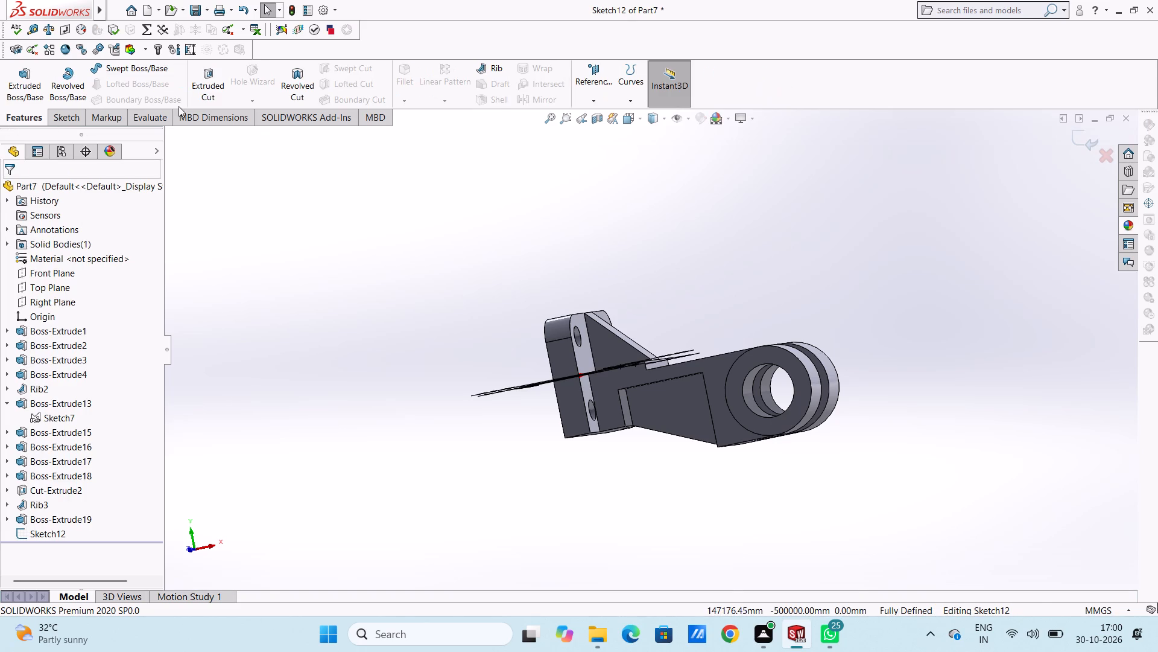
{"action": "left_click", "coordinate": [214, 78]}
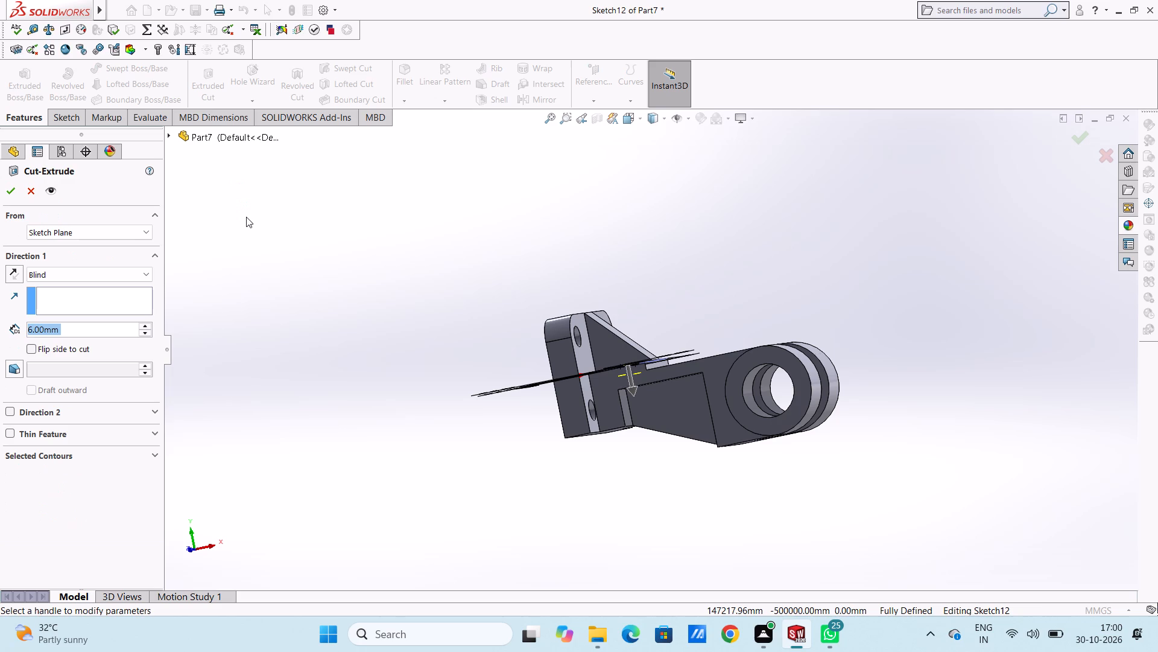
{"action": "type", "text": "15"}
{"action": "key", "text": "Return"}
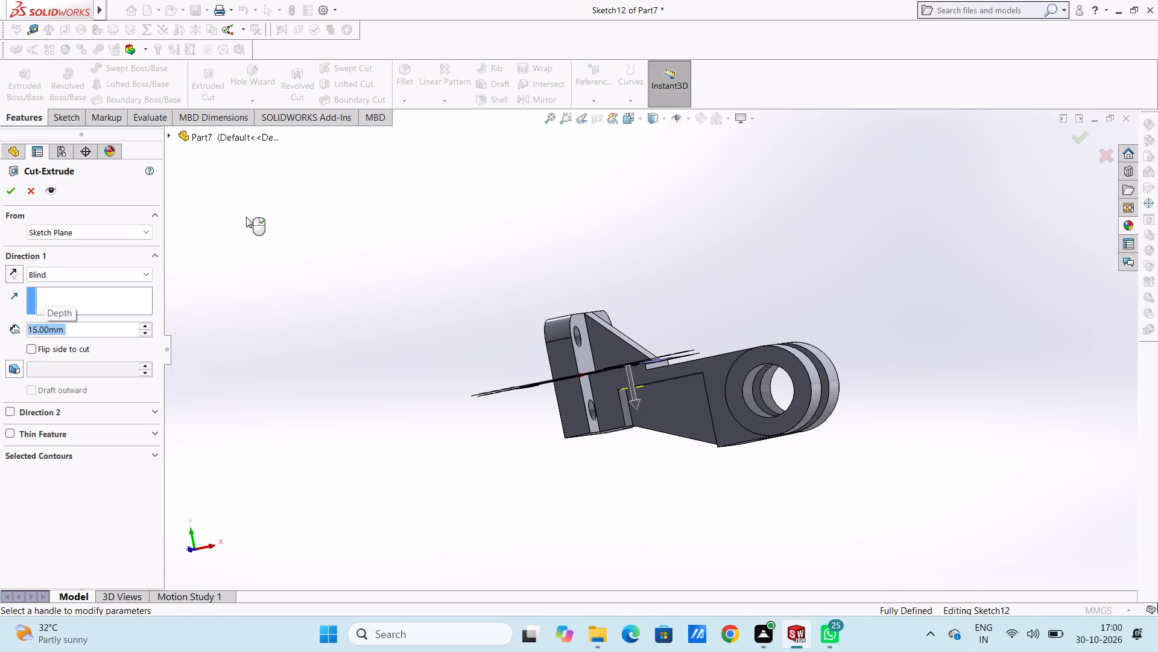
{"action": "left_click", "coordinate": [10, 194]}
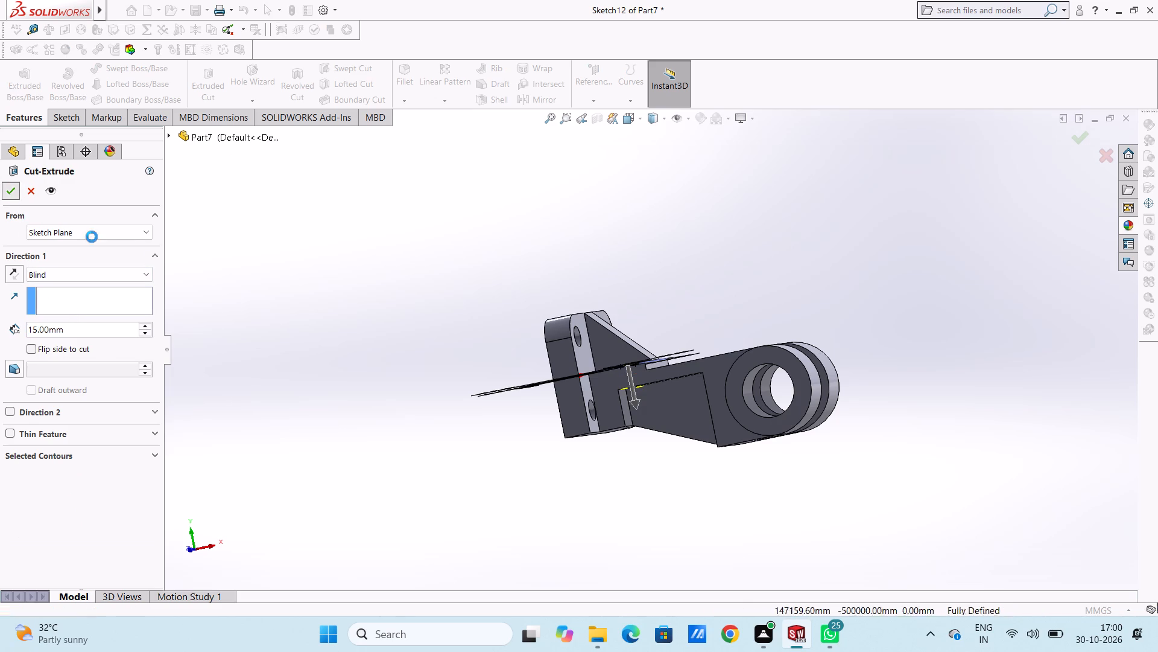
{"action": "left_click", "coordinate": [291, 326]}
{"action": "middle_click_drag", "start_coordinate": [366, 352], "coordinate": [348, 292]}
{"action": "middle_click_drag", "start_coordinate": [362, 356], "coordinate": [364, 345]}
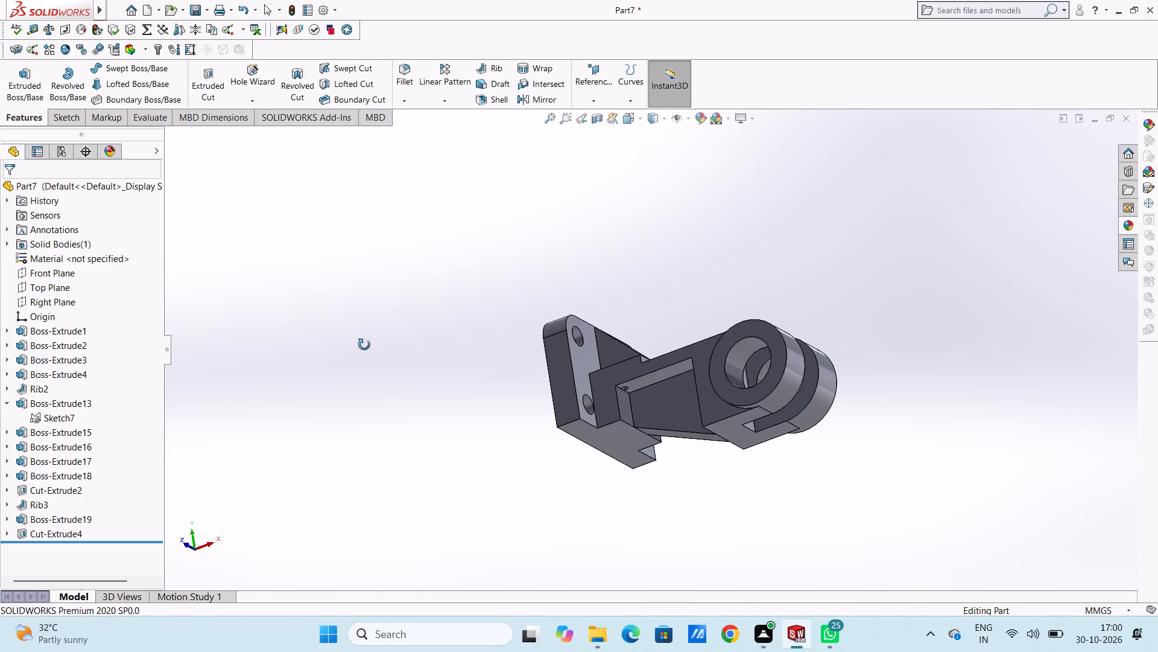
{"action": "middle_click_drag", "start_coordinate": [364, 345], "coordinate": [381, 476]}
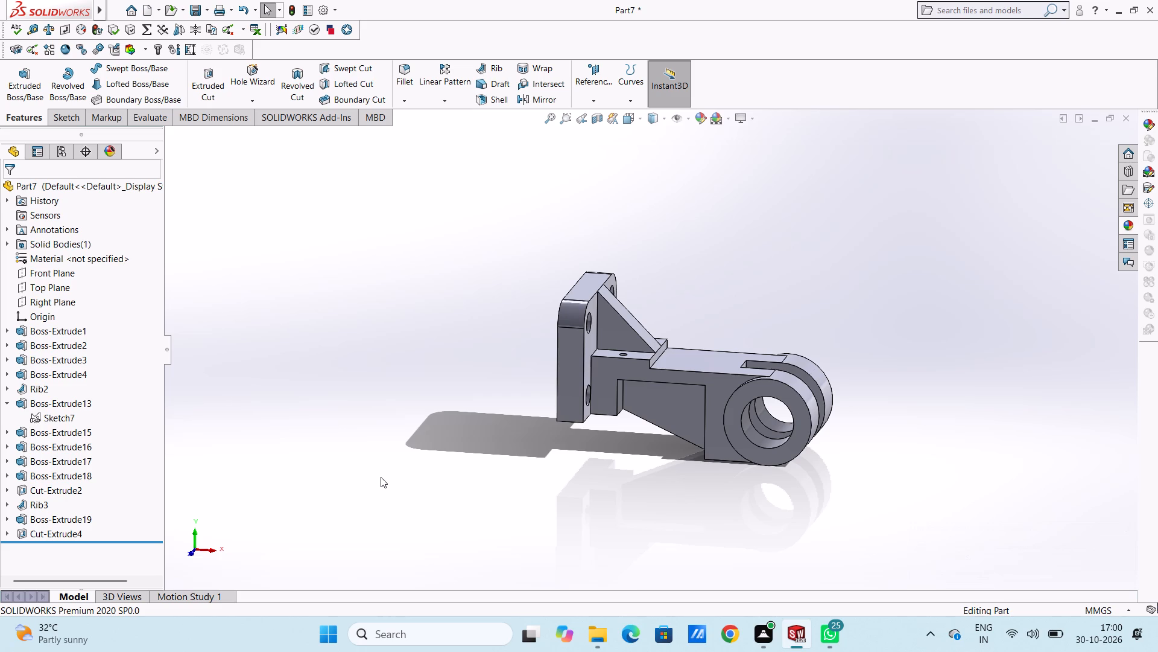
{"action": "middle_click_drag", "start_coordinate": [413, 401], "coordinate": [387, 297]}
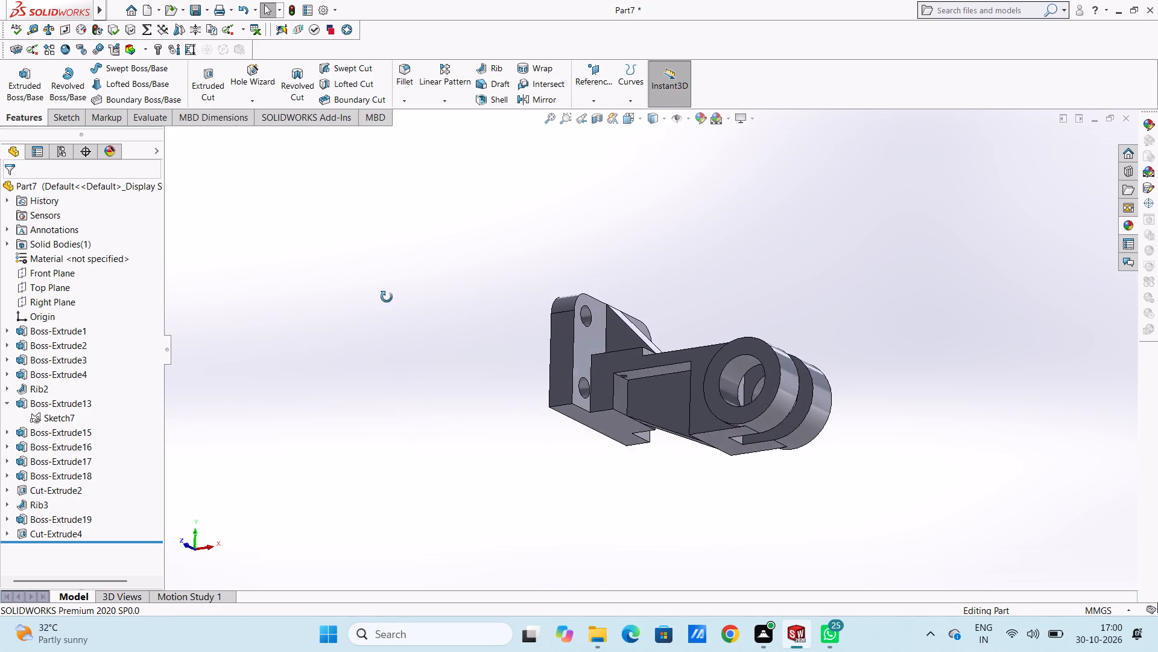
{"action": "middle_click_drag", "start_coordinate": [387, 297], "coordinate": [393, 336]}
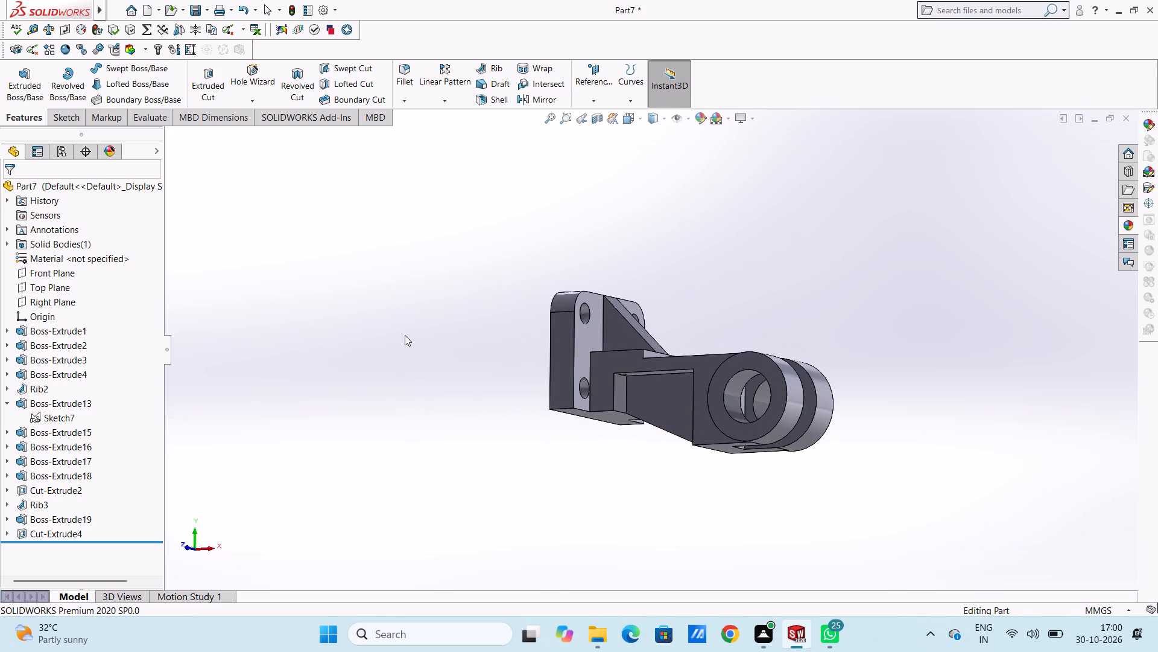
Start a sketch on the block's top face and draw a 2 mm radius circle centred on the hole on the negative Z side.
{"action": "key", "text": "ctrl+5"}
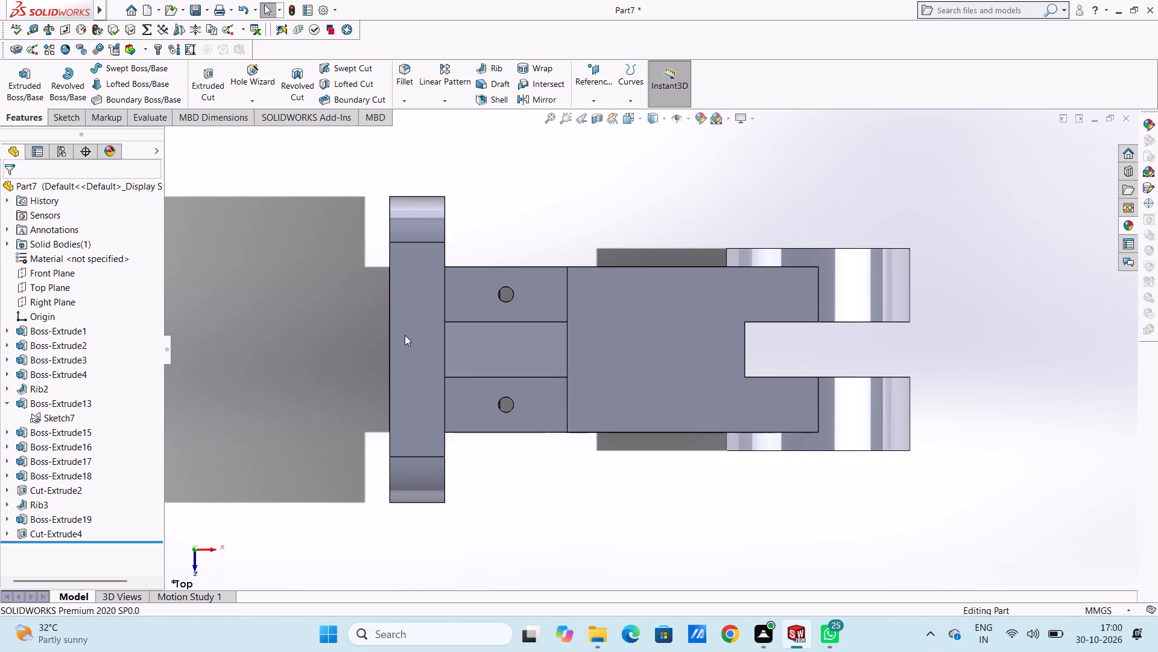
{"action": "left_click", "coordinate": [535, 293]}
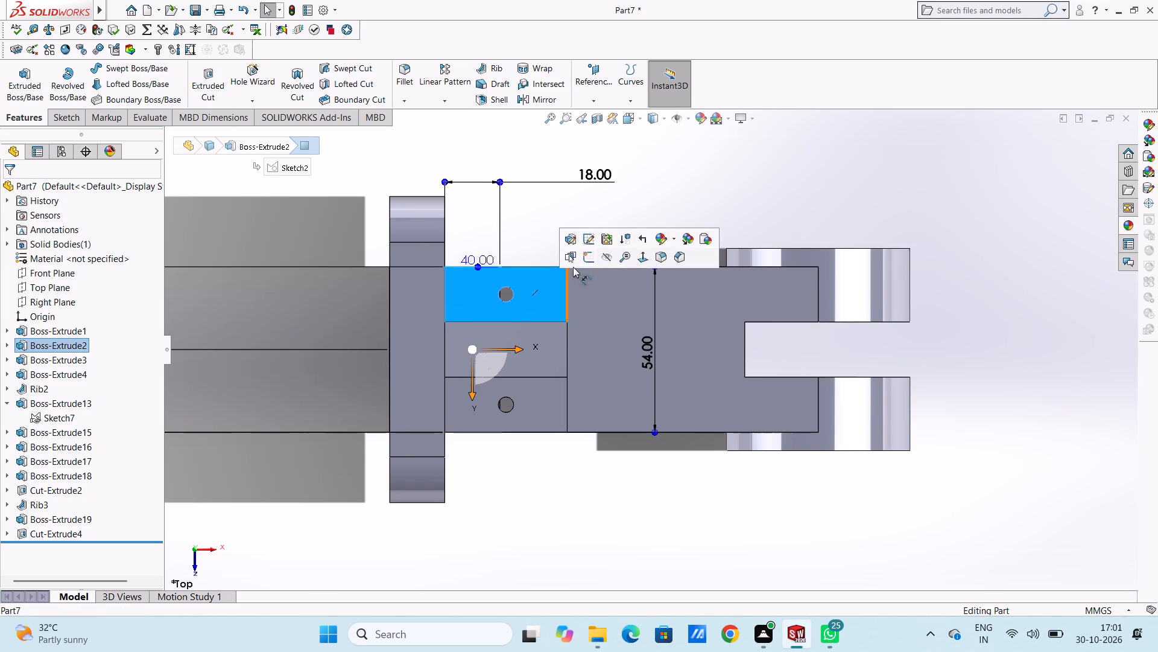
{"action": "left_click", "coordinate": [586, 261]}
{"action": "left_click", "coordinate": [541, 229]}
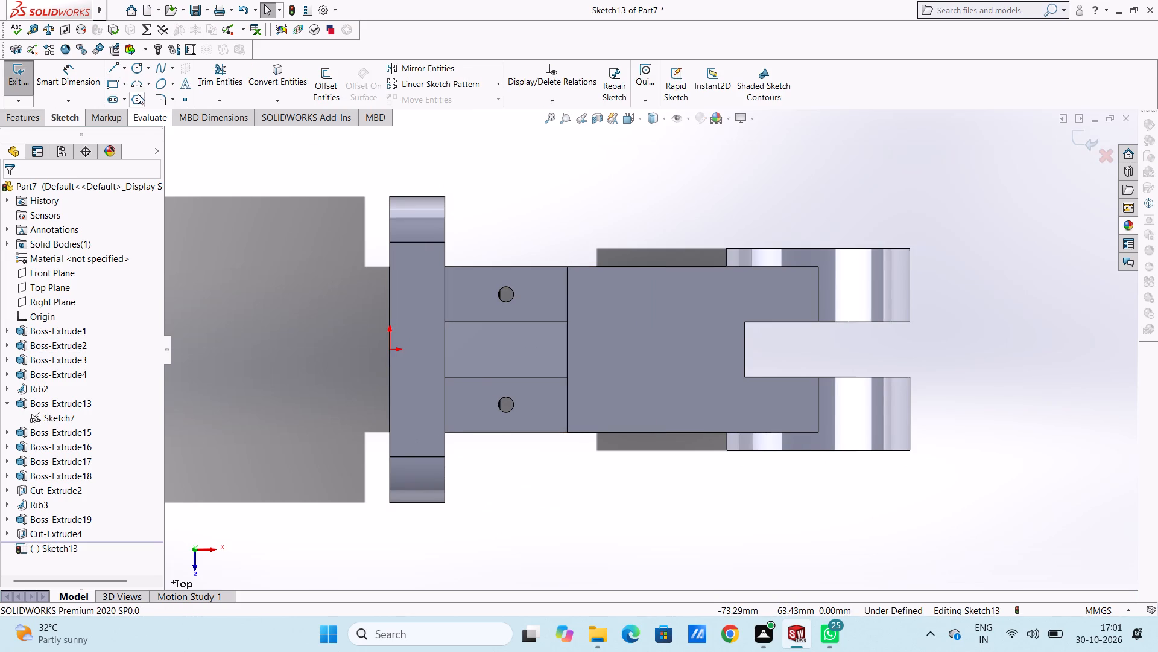
{"action": "left_click", "coordinate": [138, 66]}
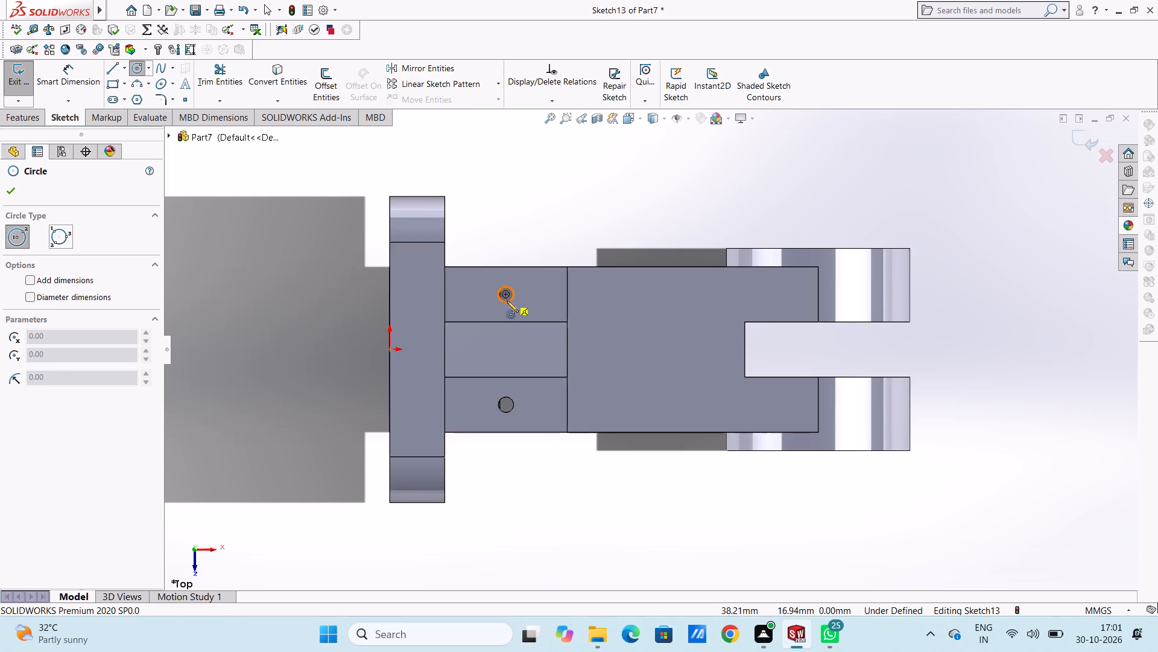
{"action": "scroll", "coordinate": [508, 307], "scroll_direction": "down", "scroll_amount": 5}
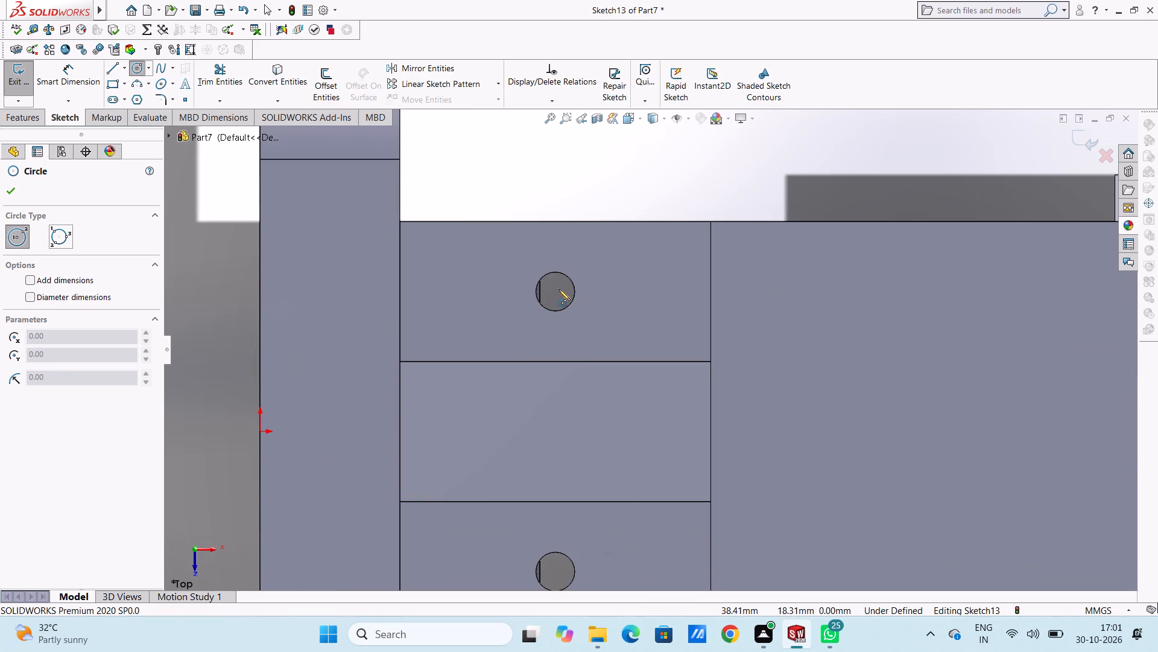
{"action": "left_click", "coordinate": [555, 291]}
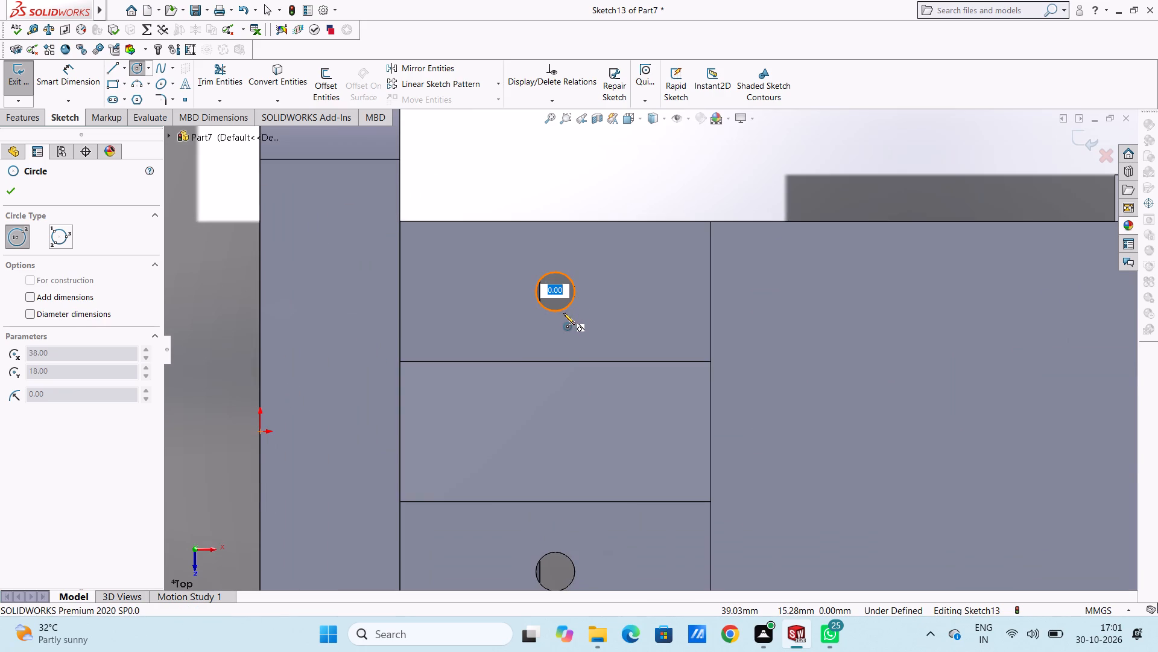
{"action": "key", "text": "2"}
{"action": "key", "text": "Return"}
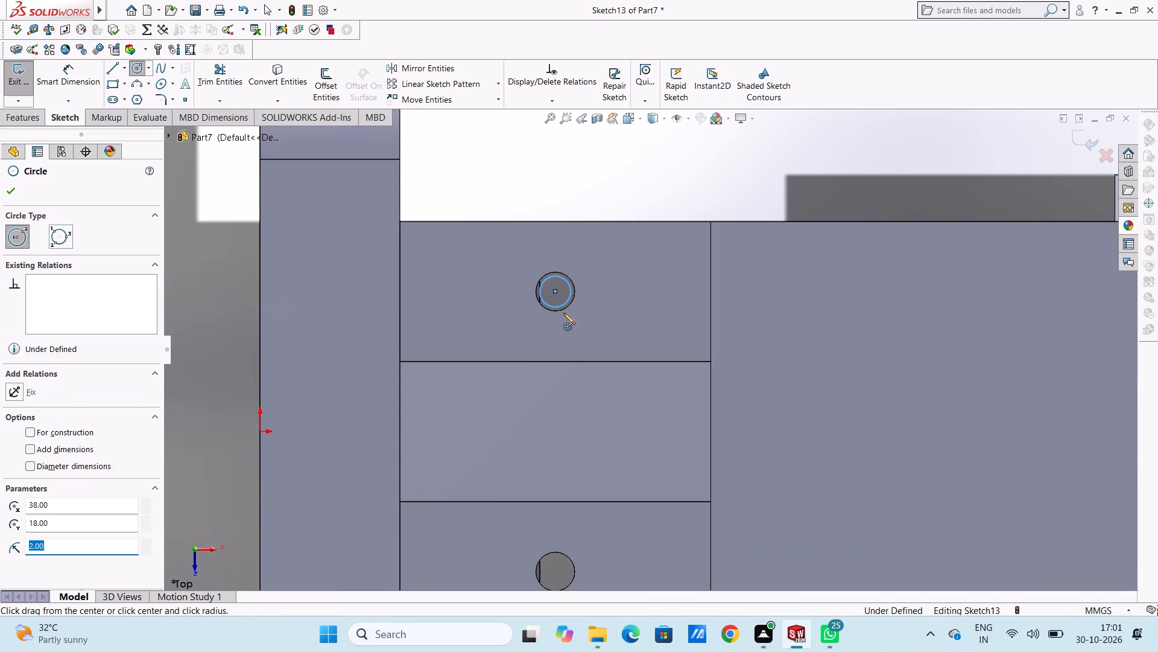
Draw a second circle of 2.5 mm radius centred on the block's other hole.
{"action": "scroll", "coordinate": [514, 310], "scroll_direction": "up", "scroll_amount": 3}
{"action": "scroll", "coordinate": [622, 522], "scroll_direction": "down", "scroll_amount": 4}
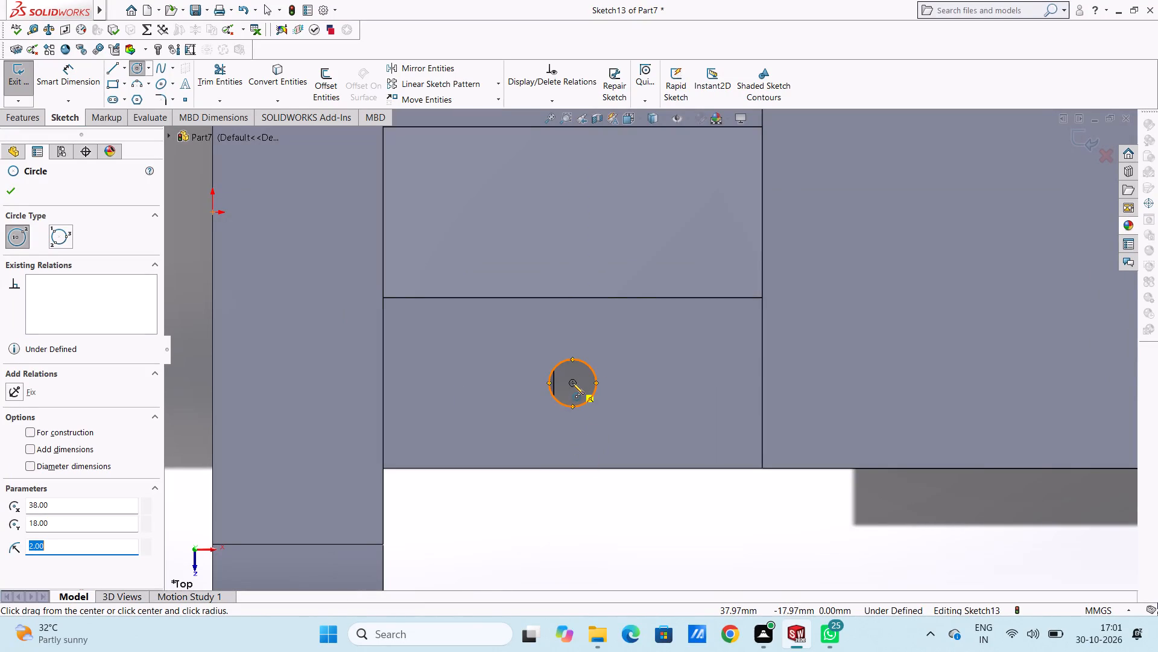
{"action": "left_click", "coordinate": [572, 383]}
{"action": "left_click", "coordinate": [583, 402]}
{"action": "scroll", "coordinate": [562, 368], "scroll_direction": "up", "scroll_amount": 5}
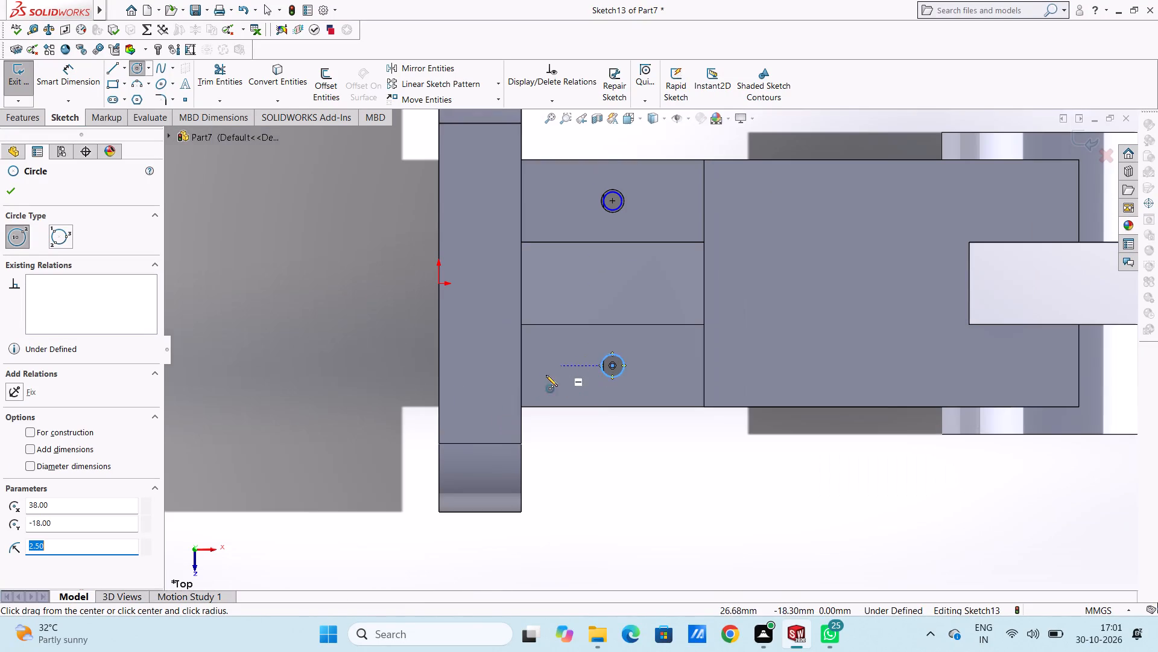
{"action": "left_click", "coordinate": [9, 187]}
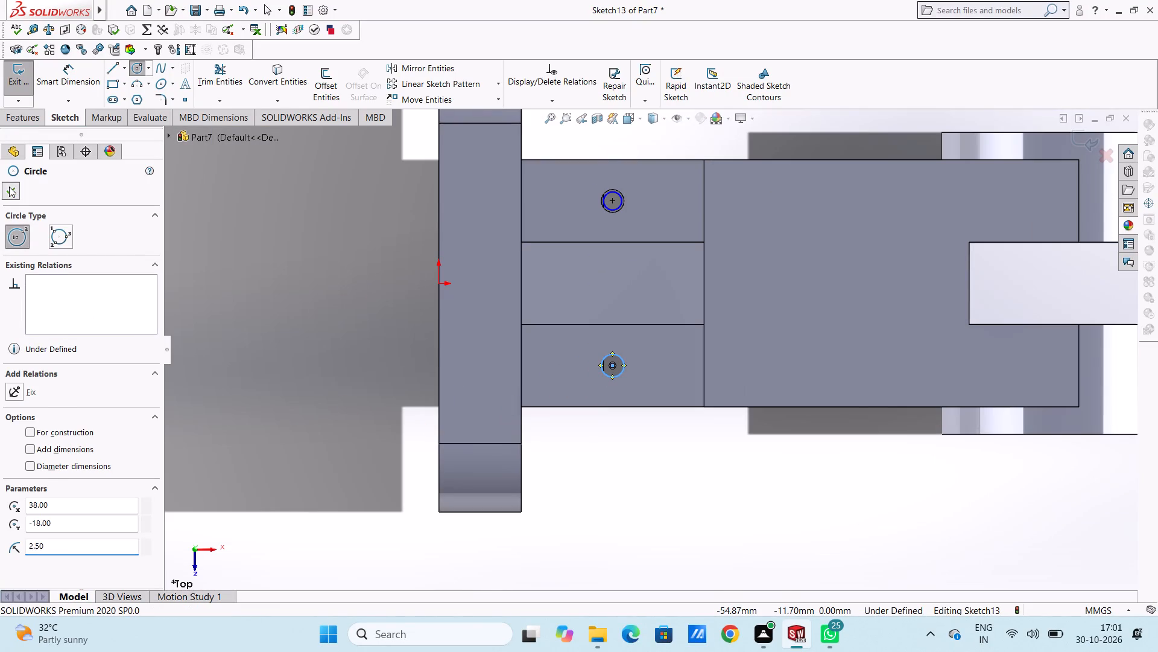
{"action": "left_click", "coordinate": [196, 229]}
Dimension both circles on the block's top face with a diameter of 5 mm.
{"action": "left_click", "coordinate": [90, 83]}
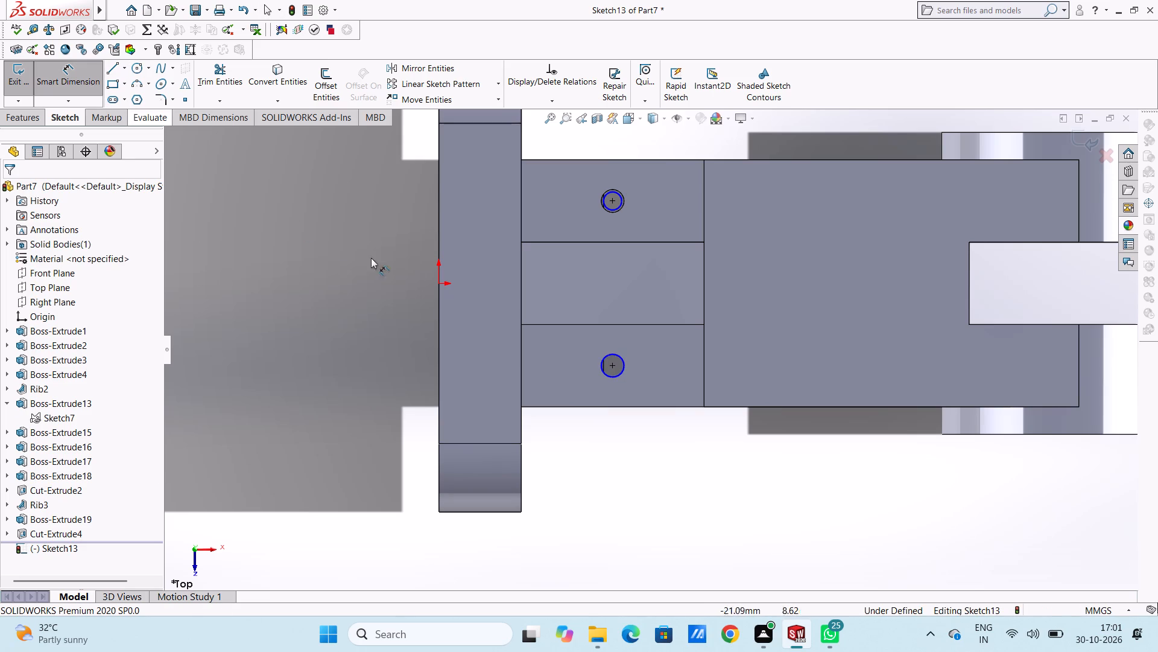
{"action": "left_click", "coordinate": [603, 376]}
{"action": "left_click", "coordinate": [361, 414]}
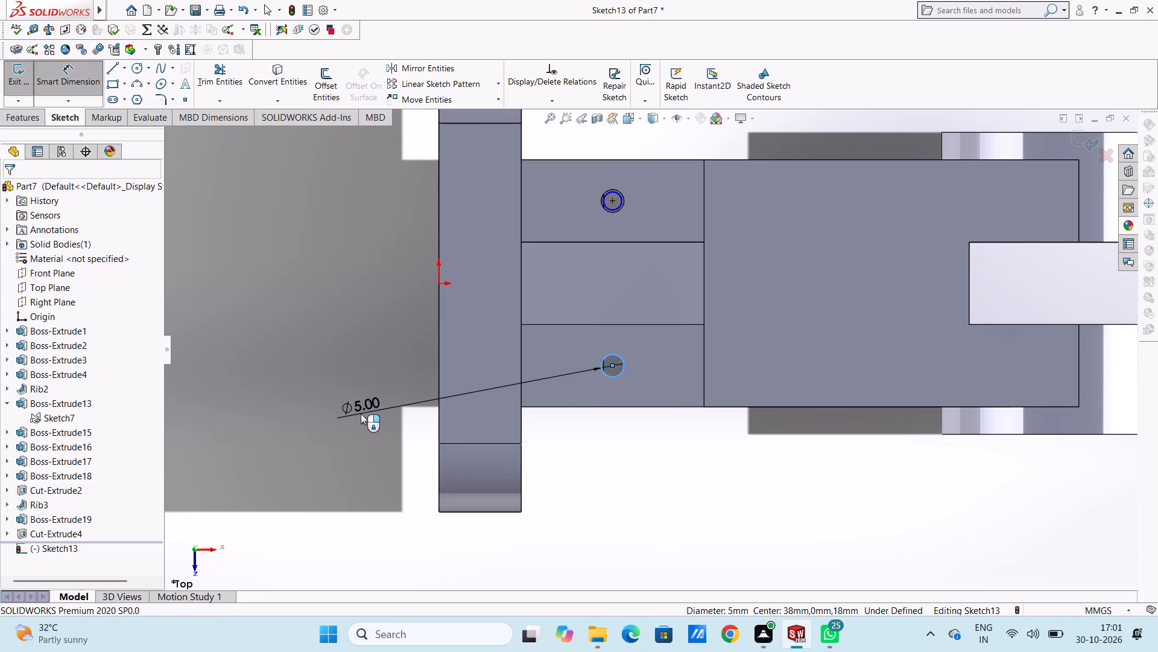
{"action": "left_click", "coordinate": [308, 396]}
{"action": "left_click", "coordinate": [308, 388]}
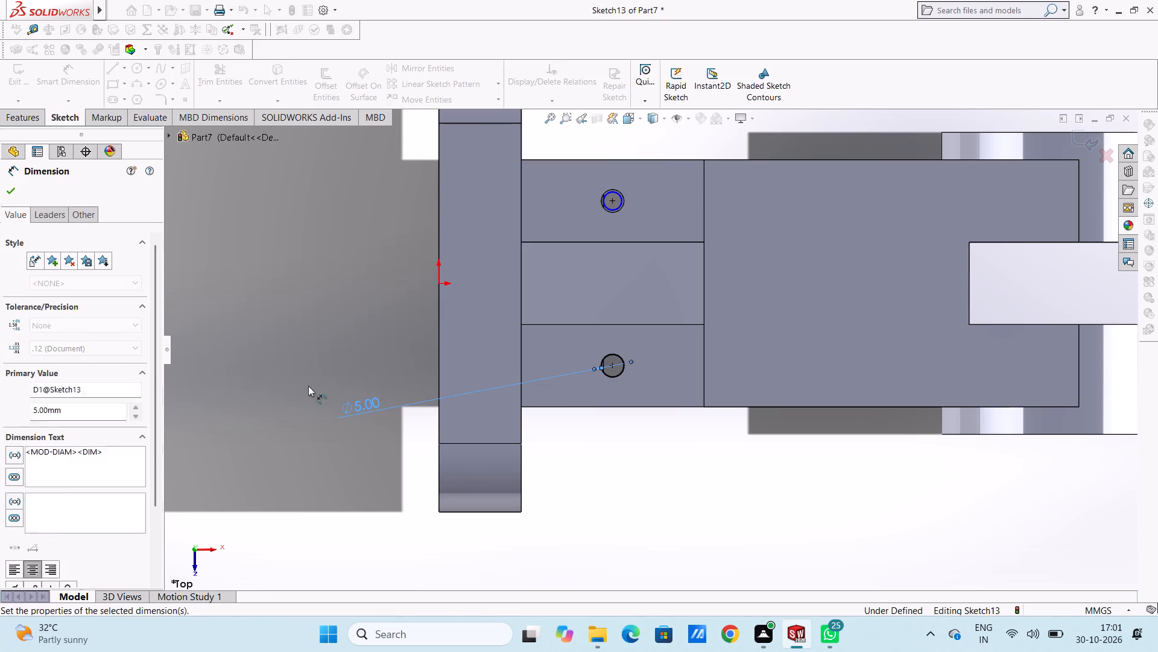
{"action": "left_click", "coordinate": [613, 208]}
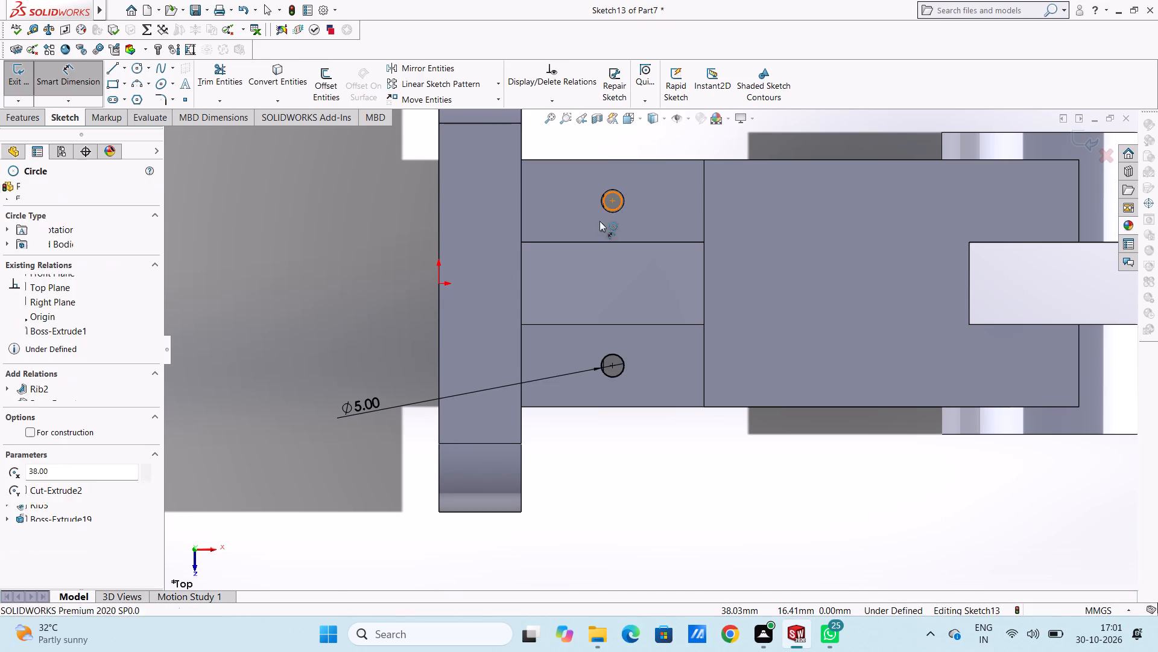
{"action": "left_click", "coordinate": [359, 309]}
{"action": "key", "text": "5"}
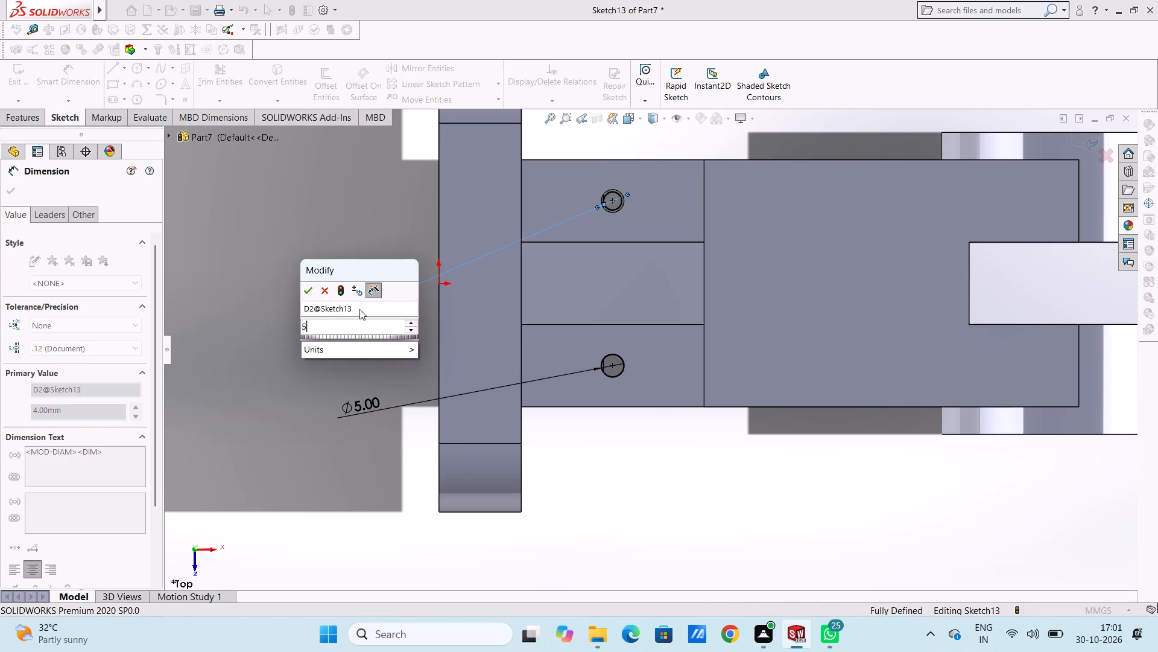
{"action": "key", "text": "Return"}
{"action": "left_click", "coordinate": [305, 256]}
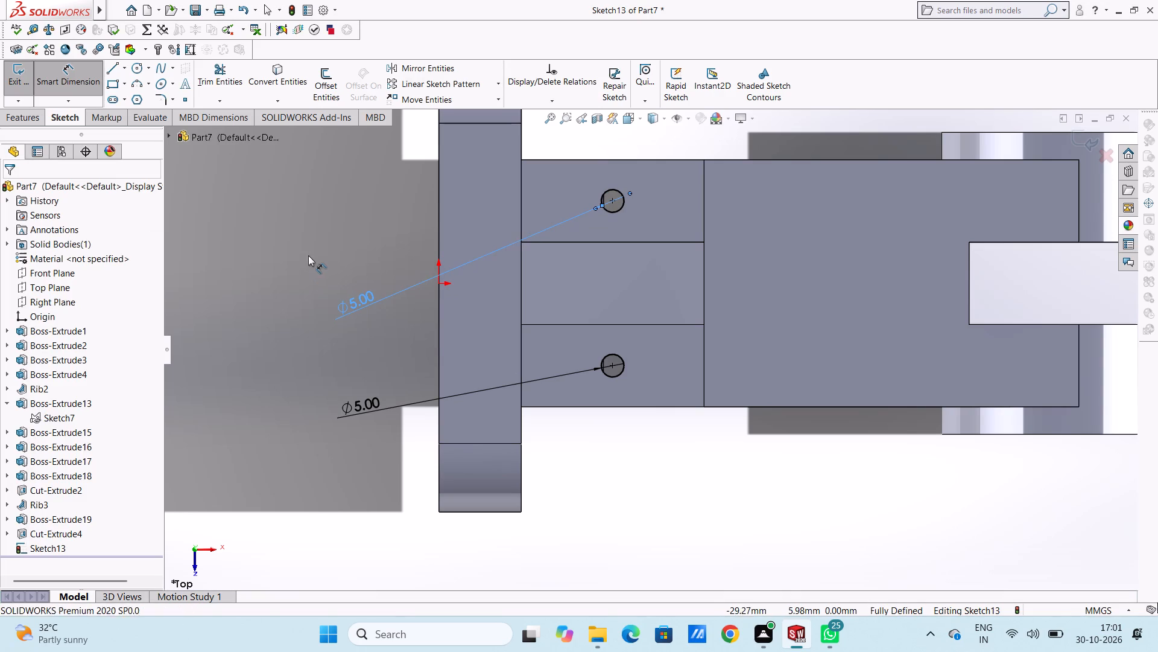
Set the diameter dimensions of both circles to 10 mm.
{"action": "double_click", "coordinate": [359, 292]}
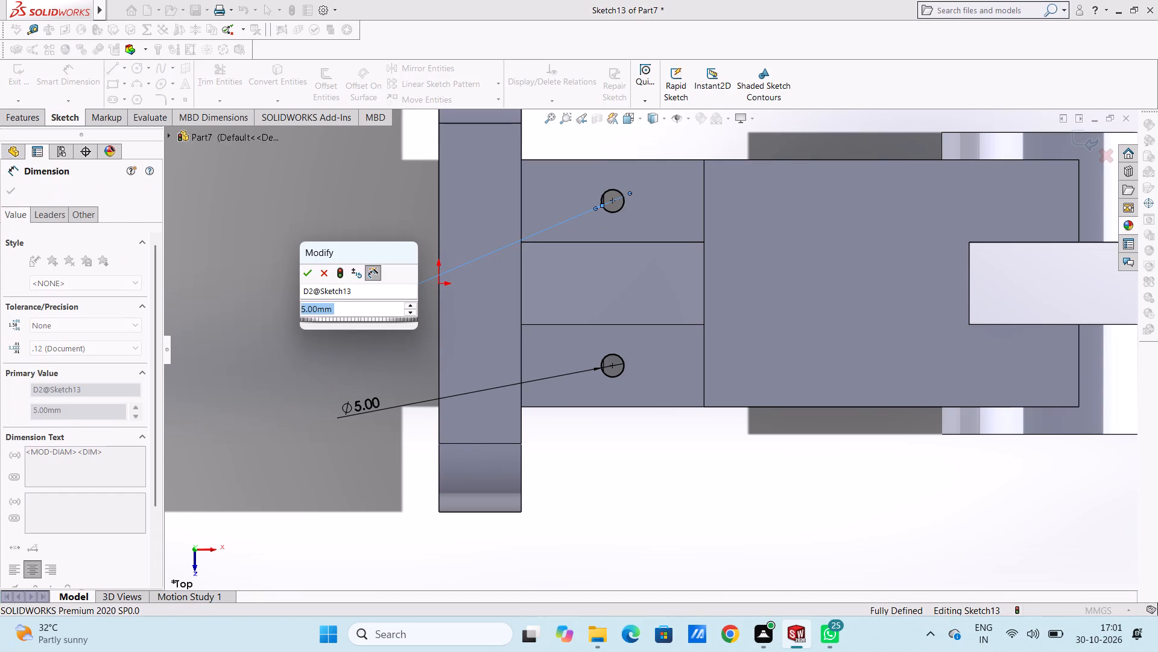
{"action": "type", "text": "10"}
{"action": "key", "text": "Return"}
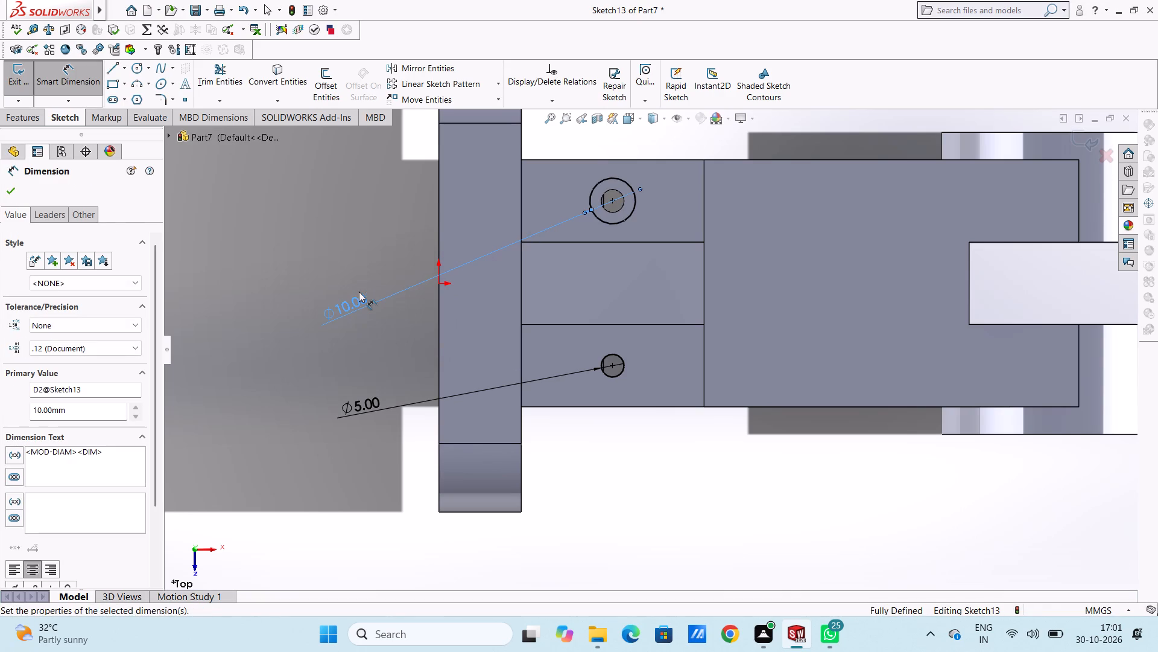
{"action": "left_click", "coordinate": [375, 267]}
{"action": "double_click", "coordinate": [361, 407]}
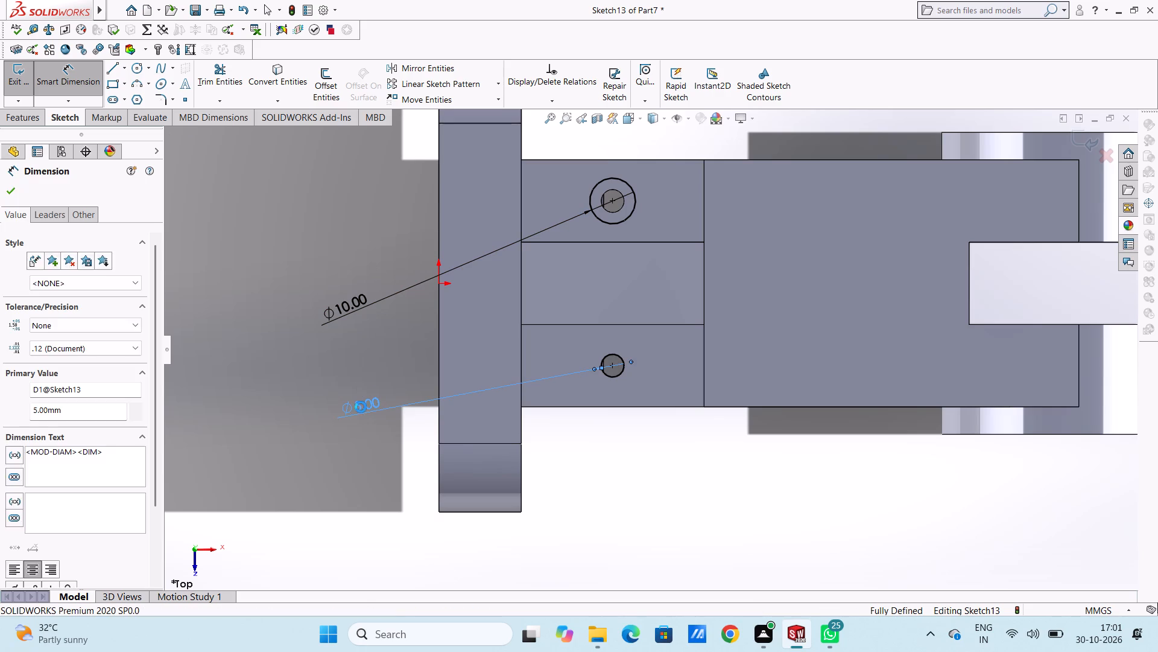
{"action": "type", "text": "10"}
{"action": "key", "text": "Return"}
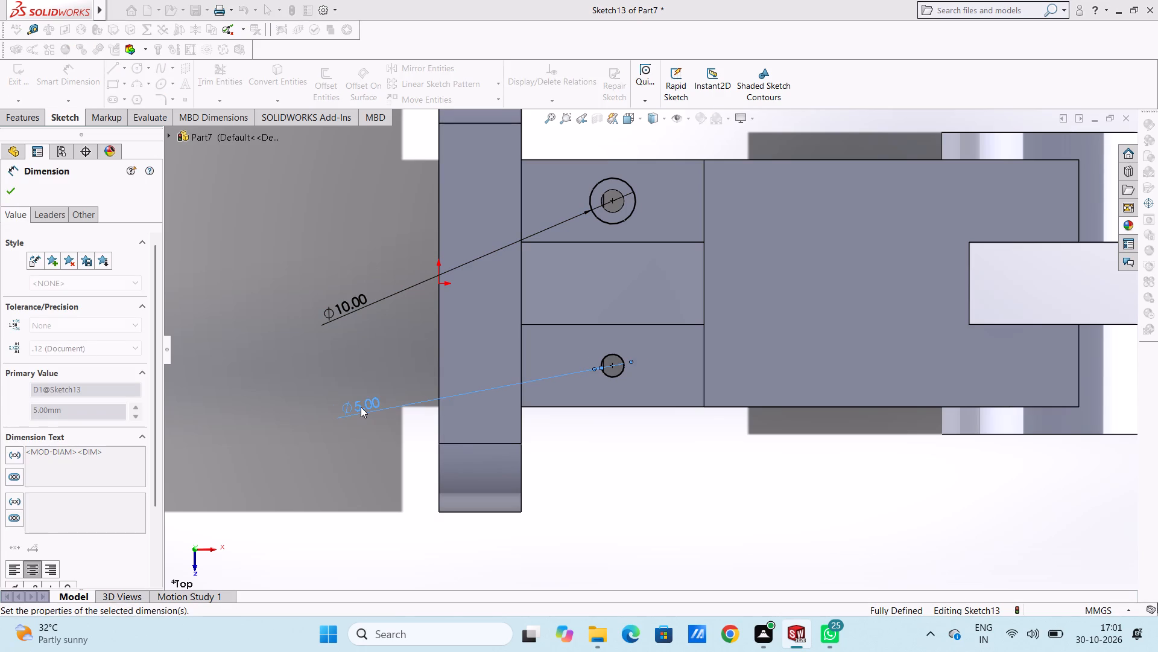
{"action": "left_click", "coordinate": [361, 407]}
{"action": "left_click", "coordinate": [338, 350]}
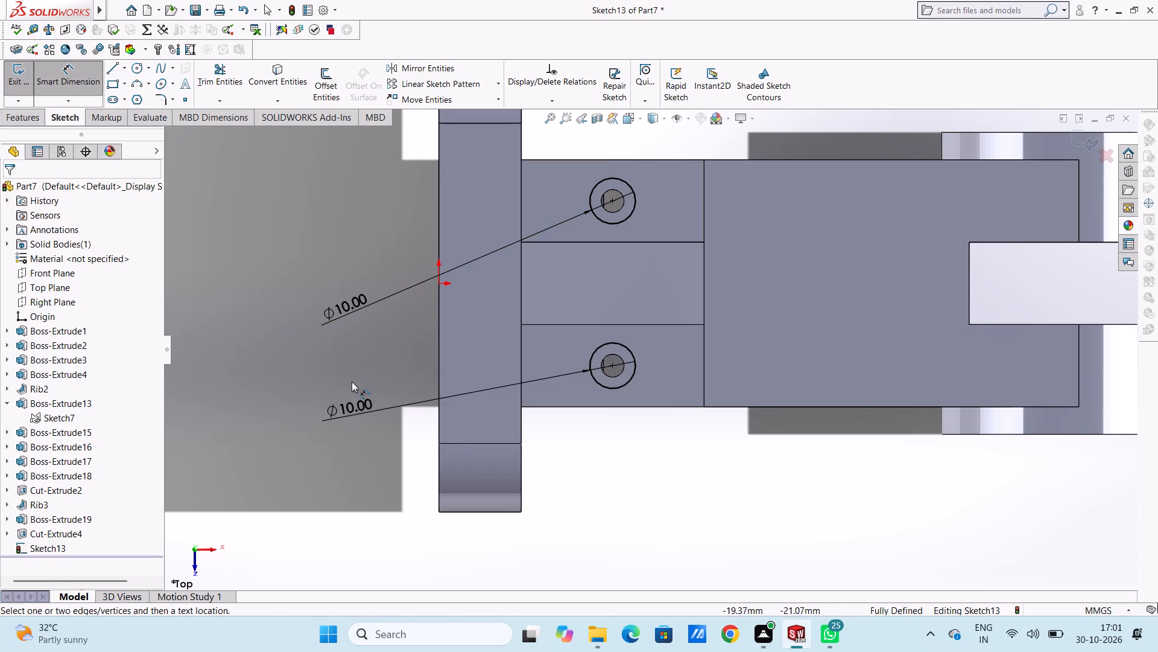
Extrude-cut the two 10 mm circles into the block to a blind depth of 5 mm.
{"action": "scroll", "coordinate": [353, 381], "scroll_direction": "up", "scroll_amount": 3}
{"action": "middle_click_drag", "start_coordinate": [361, 410], "coordinate": [348, 310]}
{"action": "middle_click_drag", "start_coordinate": [350, 385], "coordinate": [356, 305]}
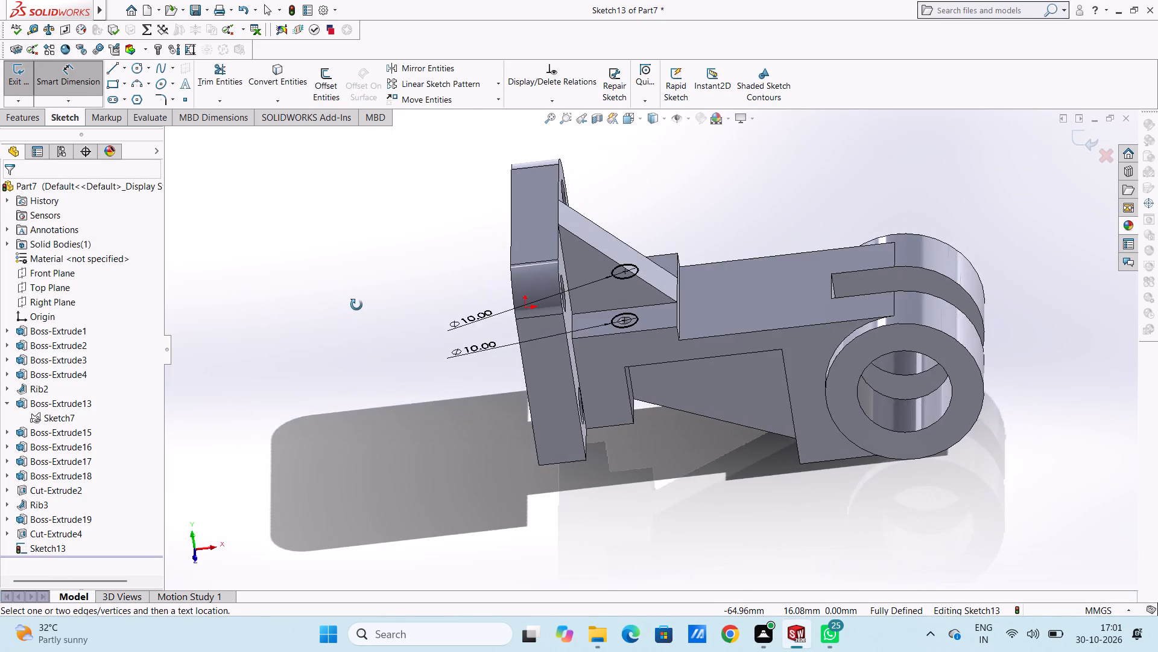
{"action": "middle_click_drag", "start_coordinate": [356, 305], "coordinate": [341, 316]}
{"action": "left_click", "coordinate": [71, 75]}
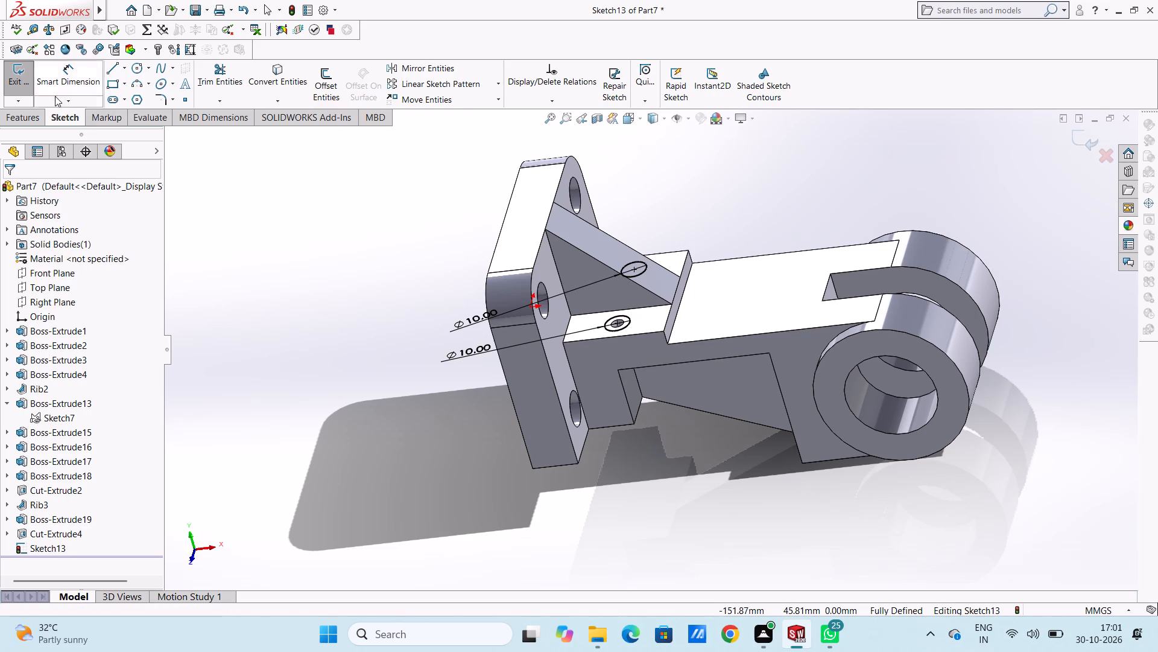
{"action": "left_click", "coordinate": [32, 117]}
{"action": "left_click", "coordinate": [224, 78]}
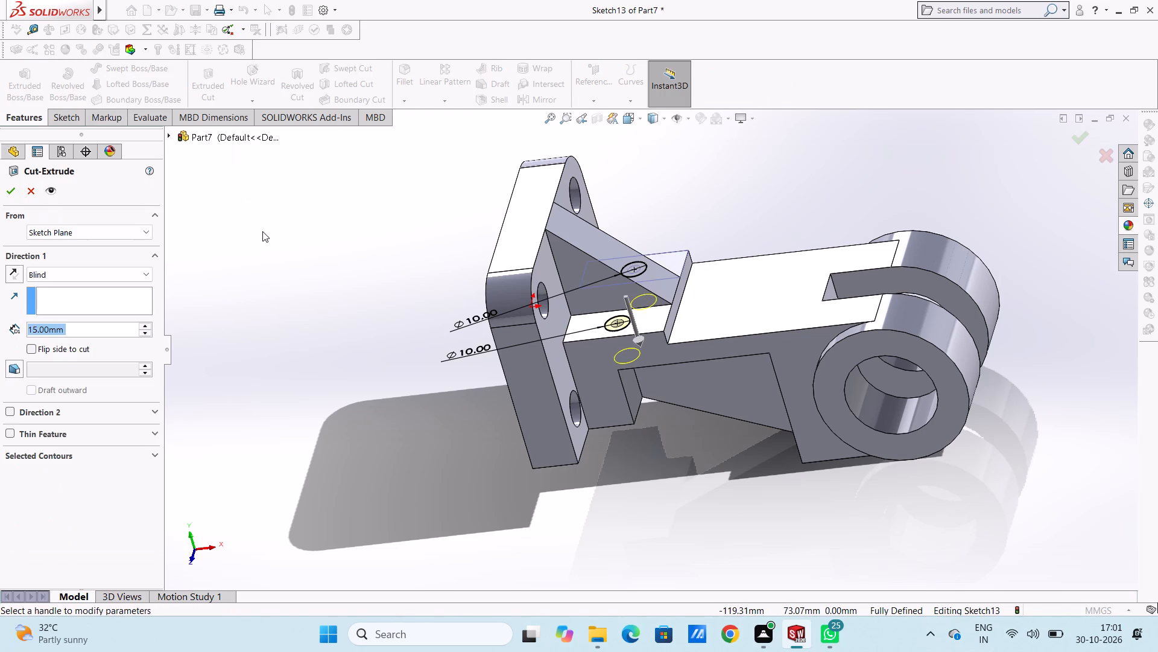
{"action": "key", "text": "5"}
{"action": "key", "text": "Return"}
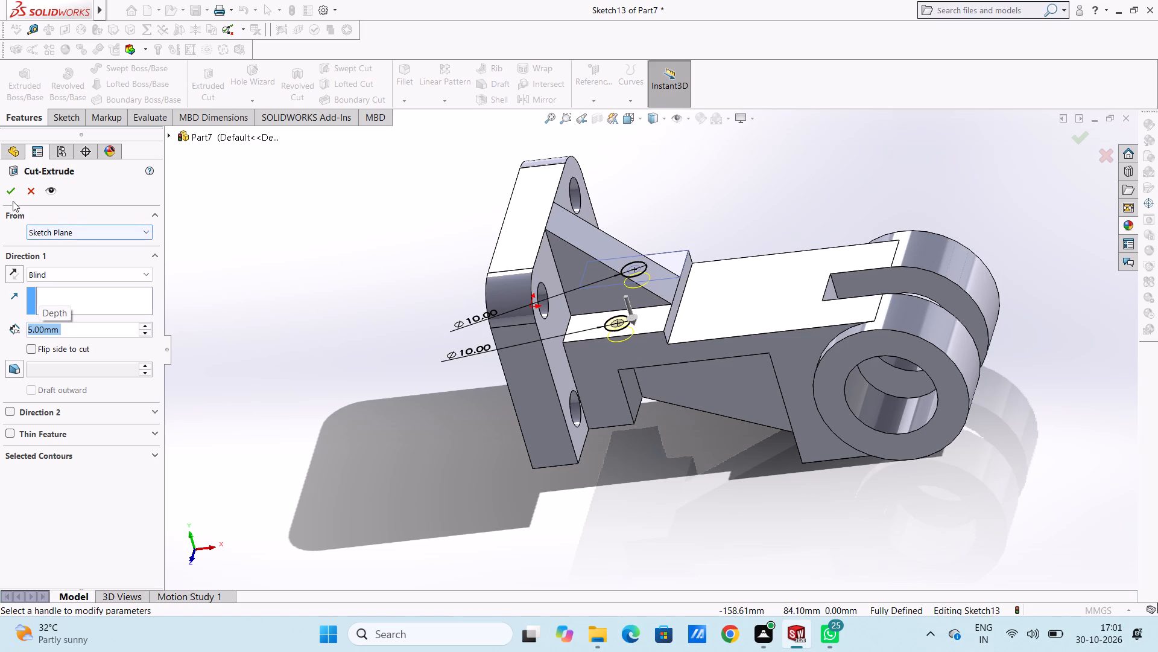
{"action": "left_click", "coordinate": [11, 189]}
{"action": "left_click", "coordinate": [262, 229]}
Sketch two circles of about 7 mm radius on the block's top face, centred on its two counterbored holes.
{"action": "middle_click_drag", "start_coordinate": [315, 234], "coordinate": [315, 348]}
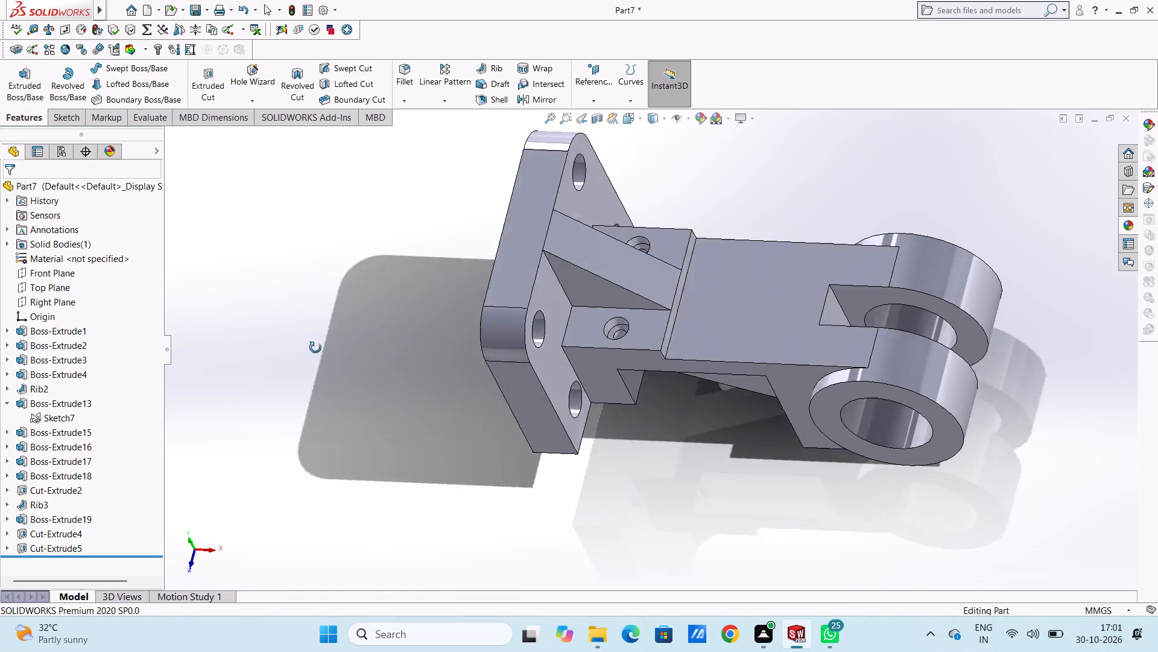
{"action": "middle_click_drag", "start_coordinate": [315, 348], "coordinate": [327, 379]}
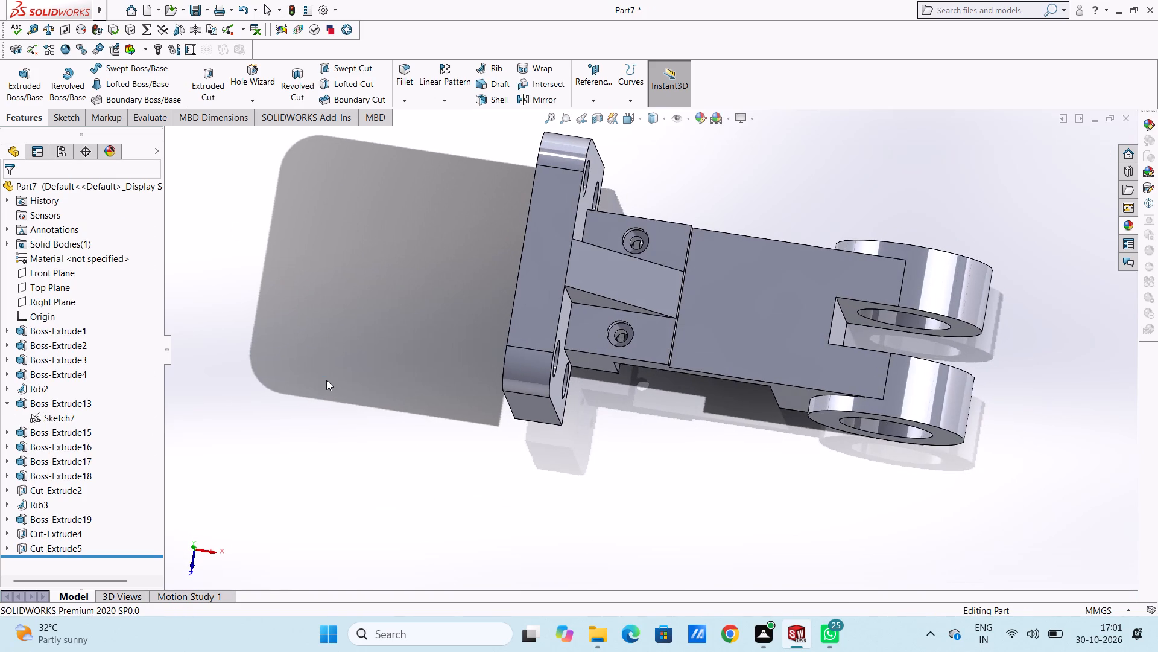
{"action": "key", "text": "ctrl+5"}
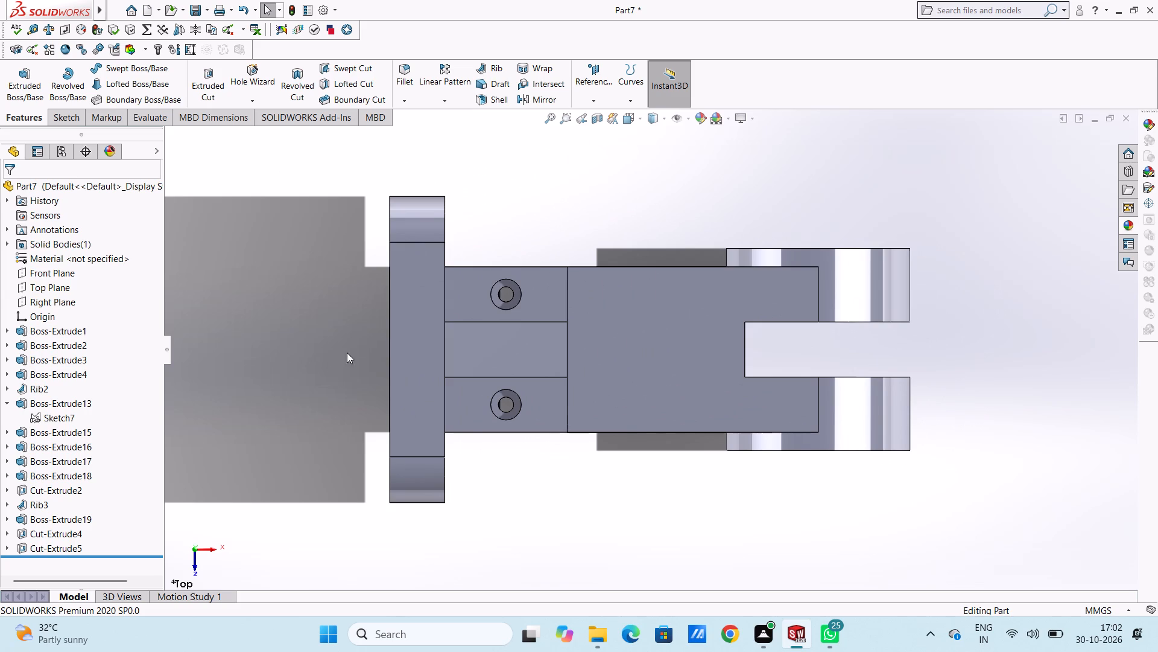
{"action": "left_click", "coordinate": [464, 298]}
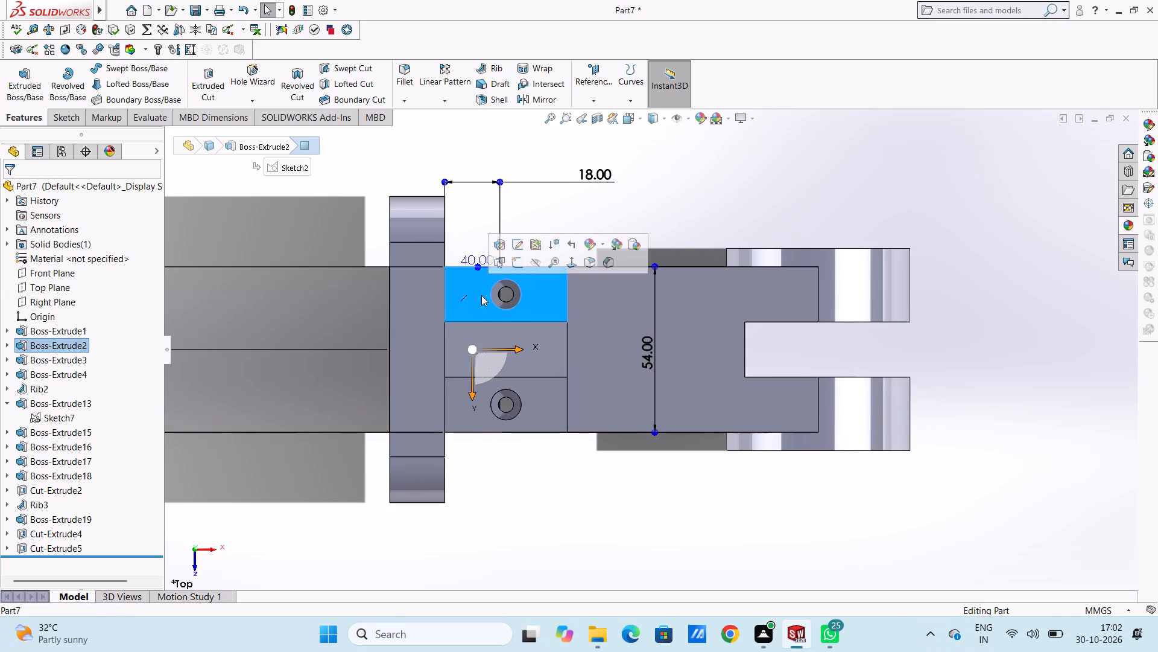
{"action": "left_click", "coordinate": [513, 266]}
{"action": "left_click", "coordinate": [511, 238]}
{"action": "scroll", "coordinate": [524, 327], "scroll_direction": "down", "scroll_amount": 3}
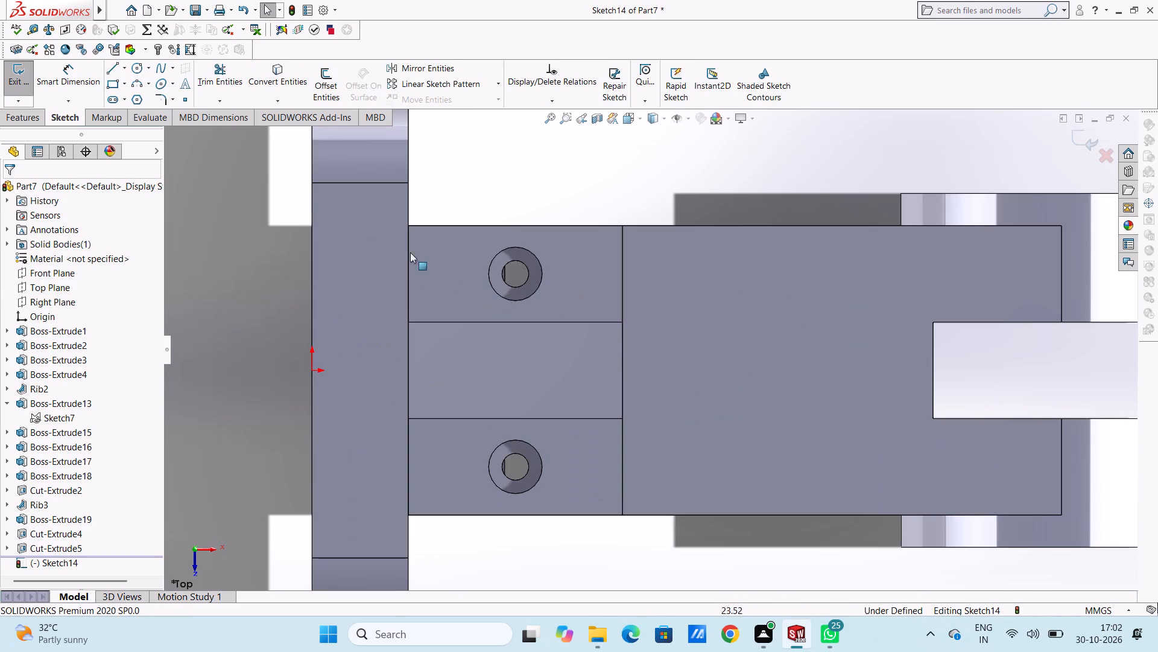
{"action": "left_click", "coordinate": [134, 66]}
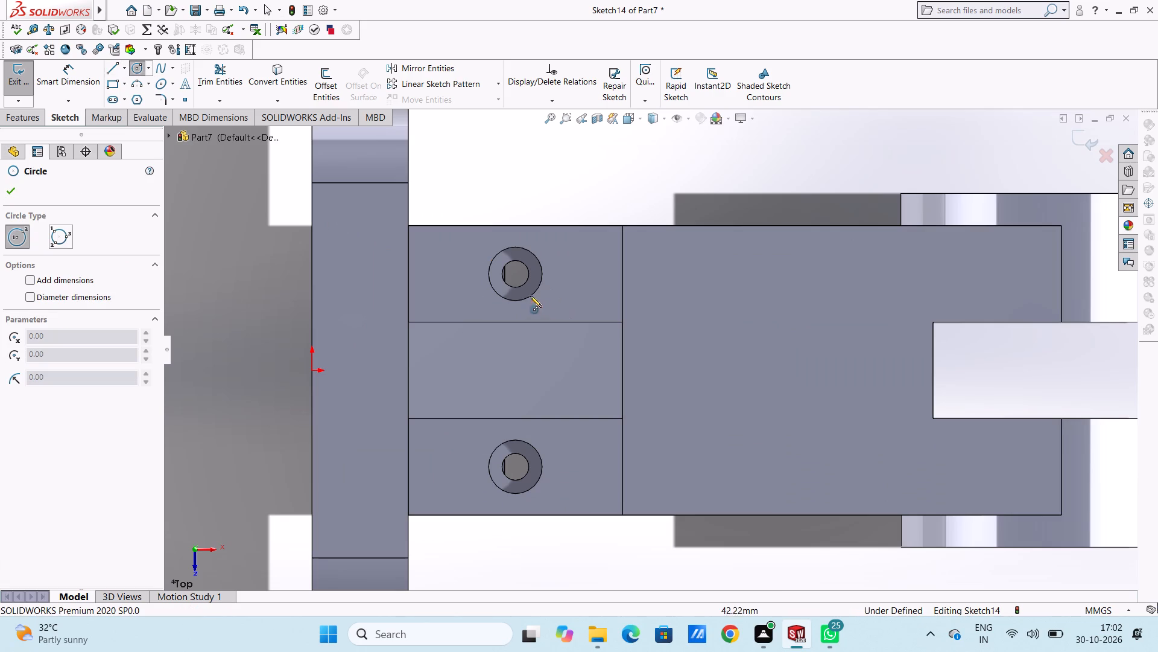
{"action": "left_click", "coordinate": [515, 272]}
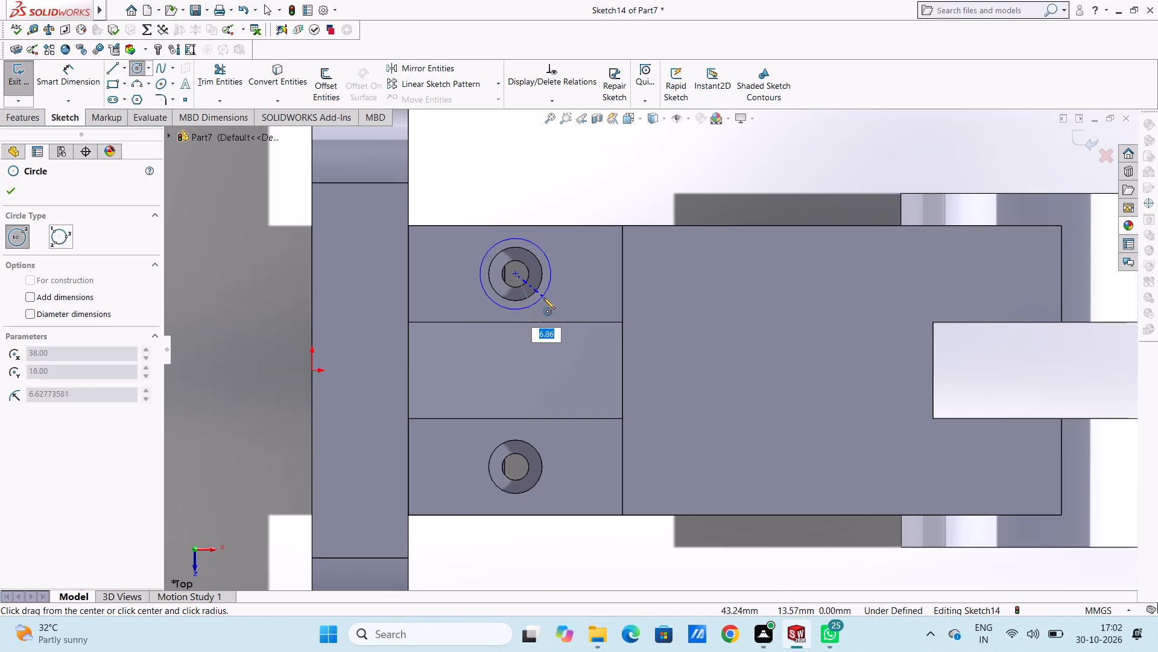
{"action": "left_click", "coordinate": [544, 298]}
{"action": "left_click", "coordinate": [516, 465]}
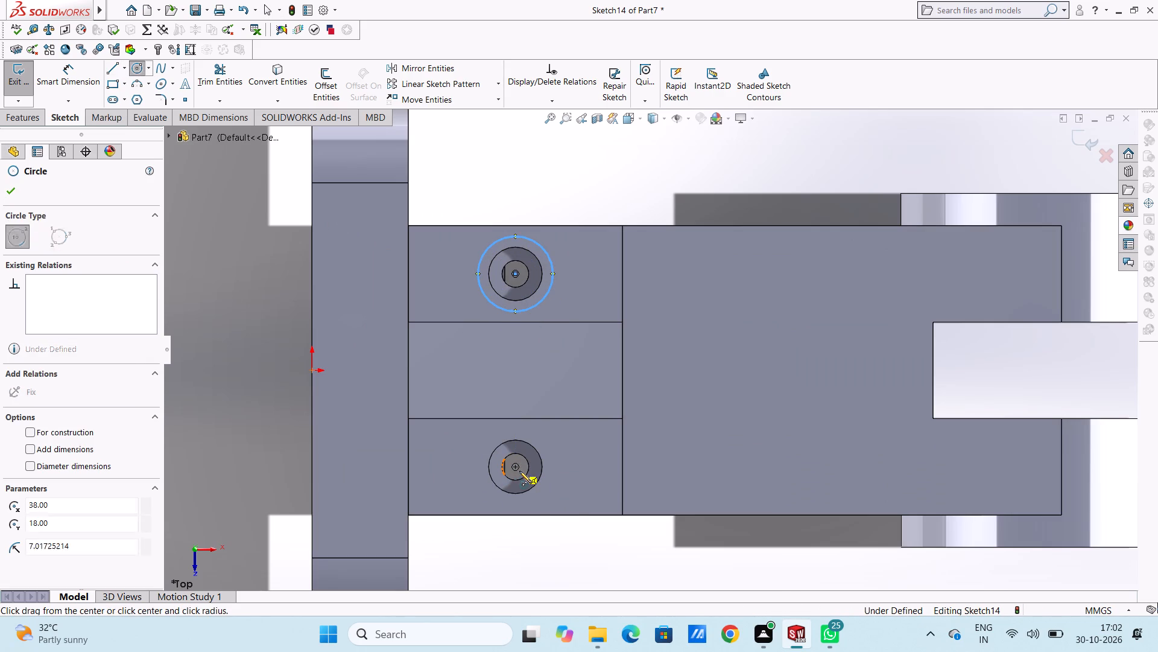
{"action": "left_click", "coordinate": [550, 478]}
{"action": "scroll", "coordinate": [582, 371], "scroll_direction": "up", "scroll_amount": 4}
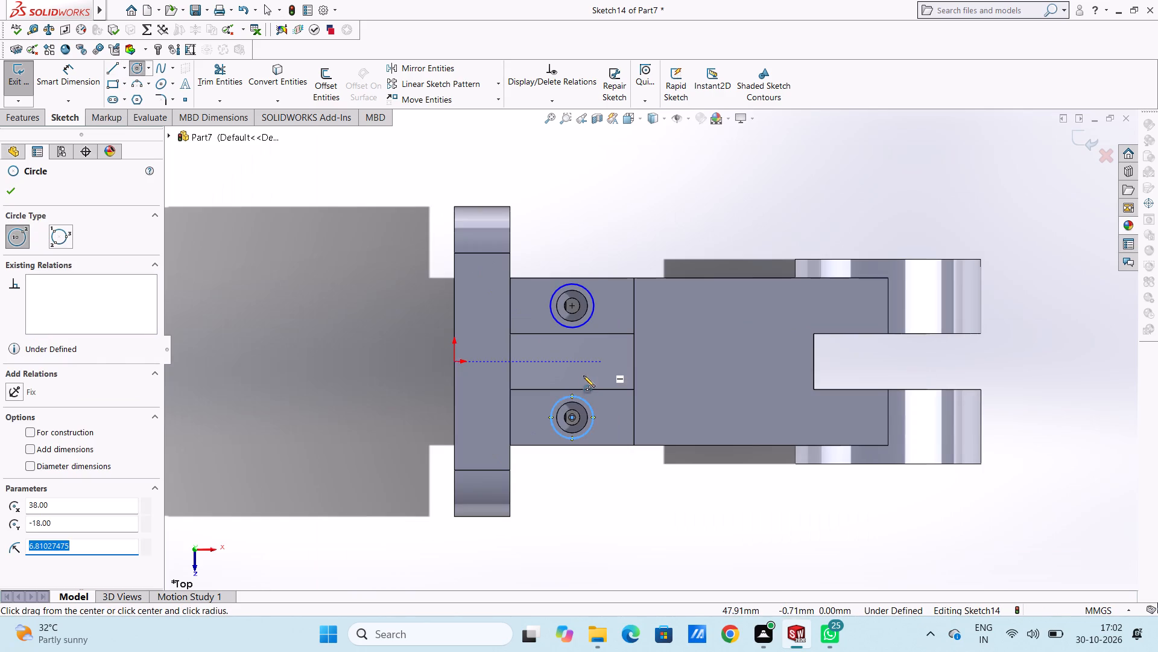
{"action": "left_click", "coordinate": [7, 193]}
{"action": "left_click", "coordinate": [245, 226]}
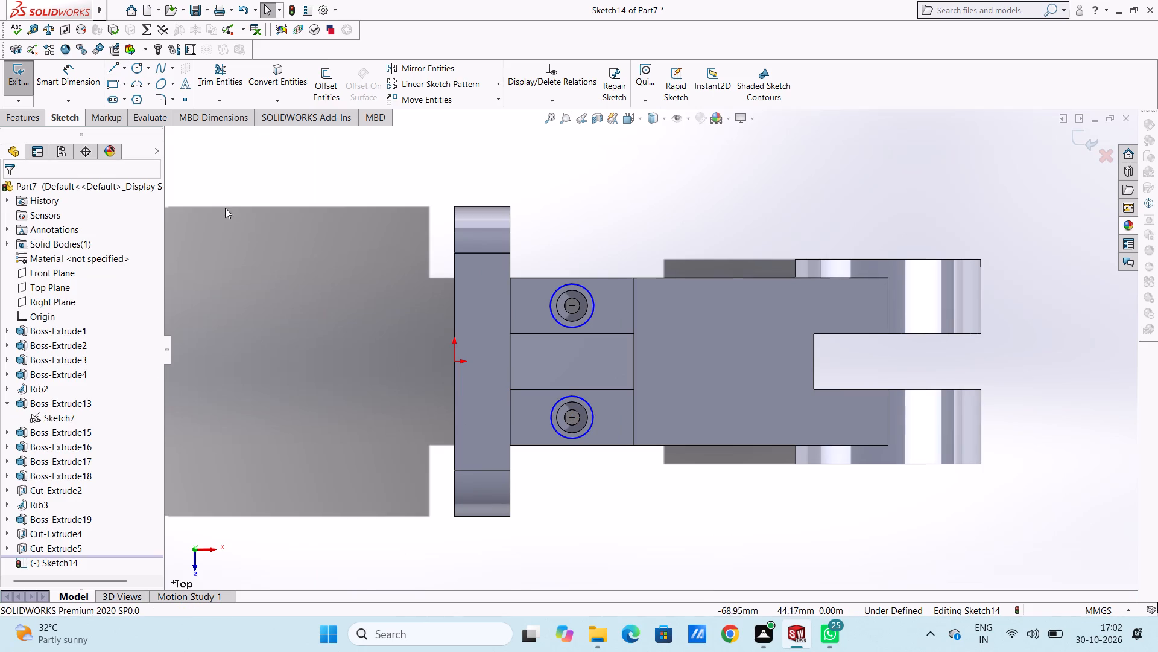
Dimension both new circles on the block's top face with a diameter of 12 mm.
{"action": "left_click", "coordinate": [68, 73]}
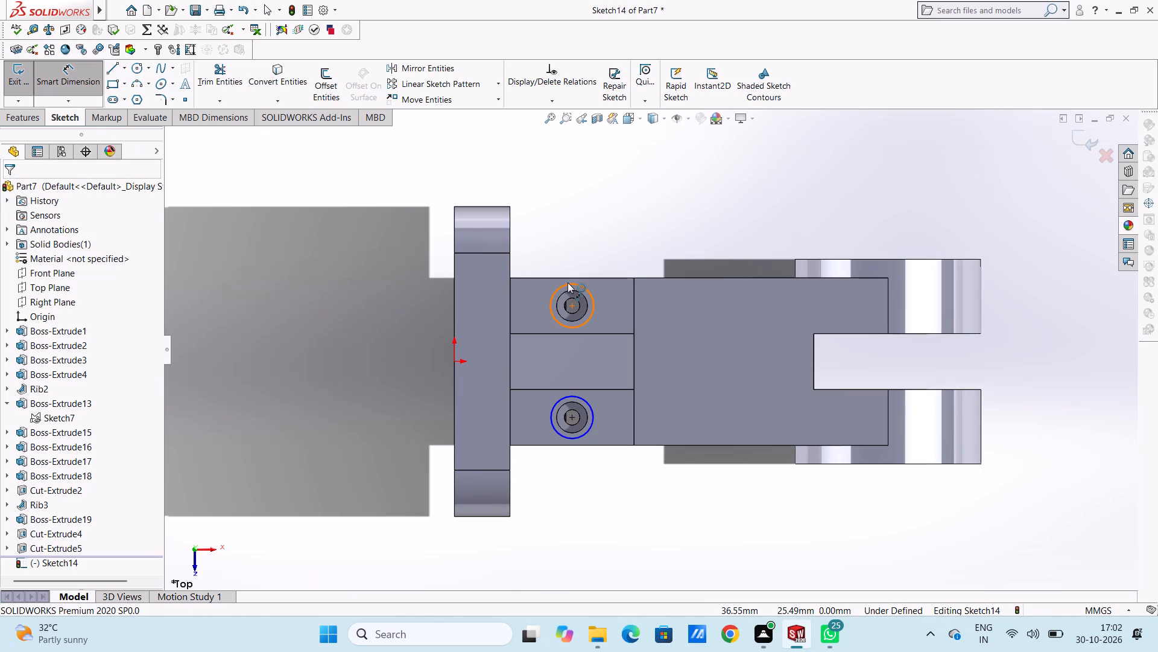
{"action": "left_click", "coordinate": [568, 283]}
{"action": "left_click", "coordinate": [389, 209]}
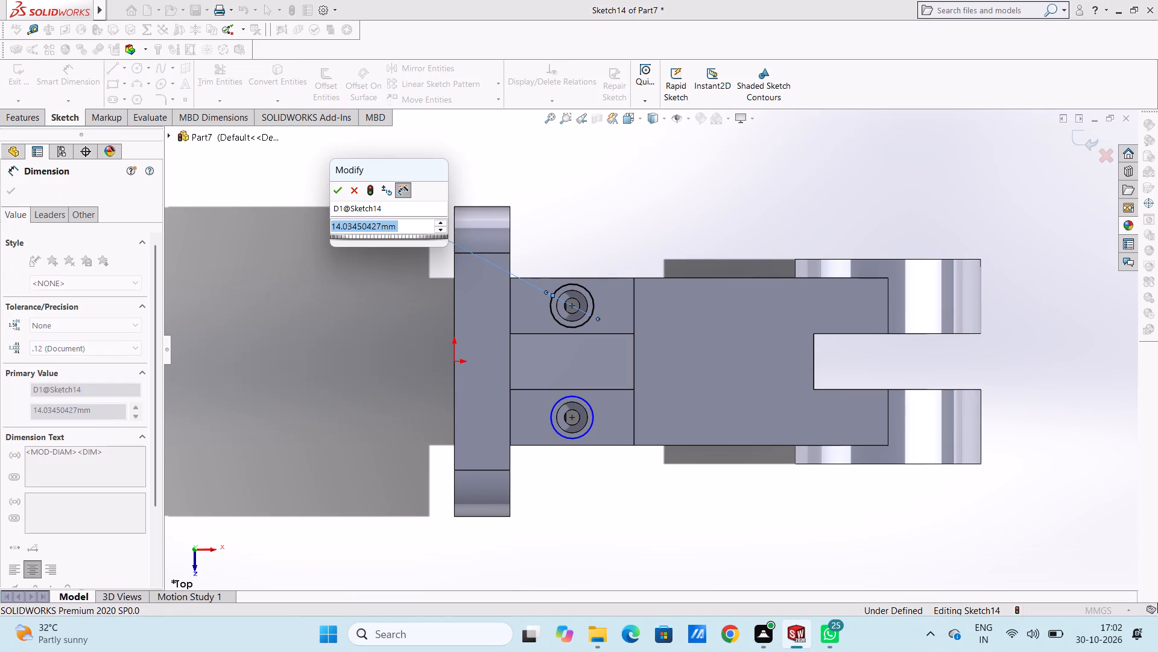
{"action": "type", "text": "12"}
{"action": "key", "text": "Return"}
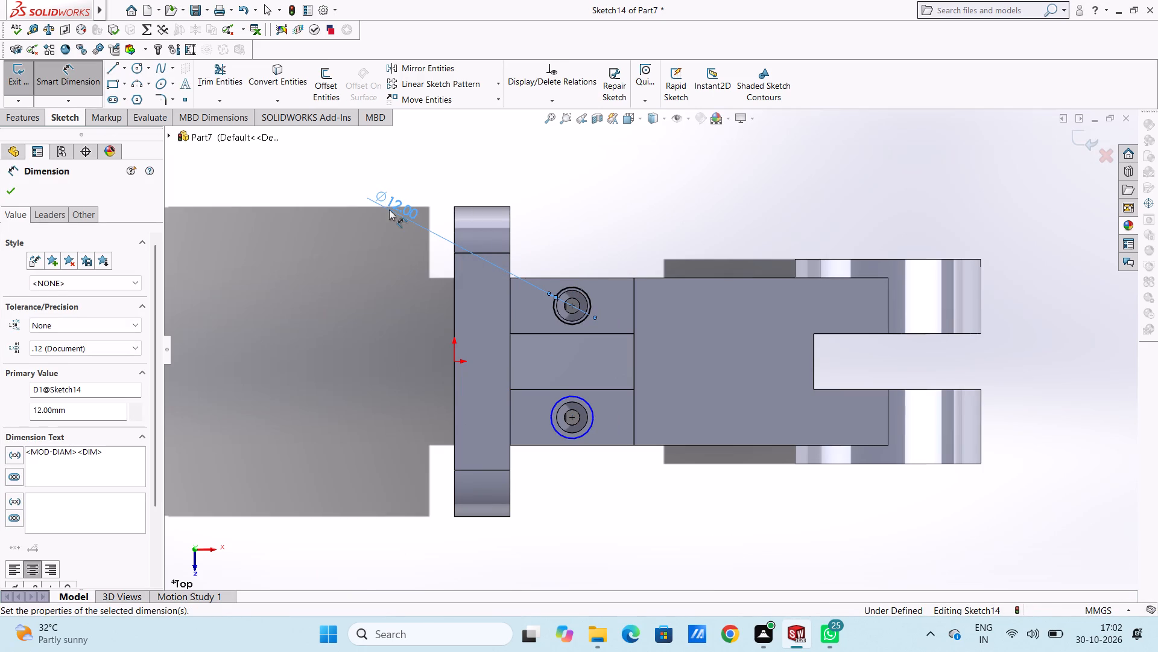
{"action": "left_click", "coordinate": [400, 291]}
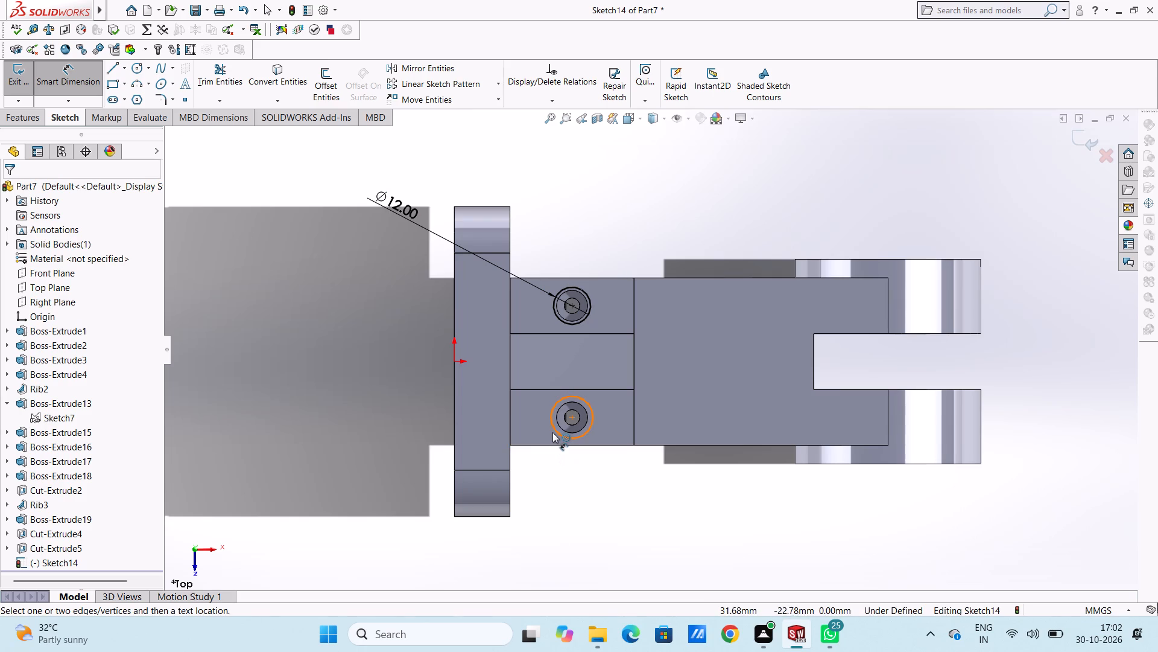
{"action": "left_click", "coordinate": [552, 432]}
{"action": "left_click", "coordinate": [278, 287]}
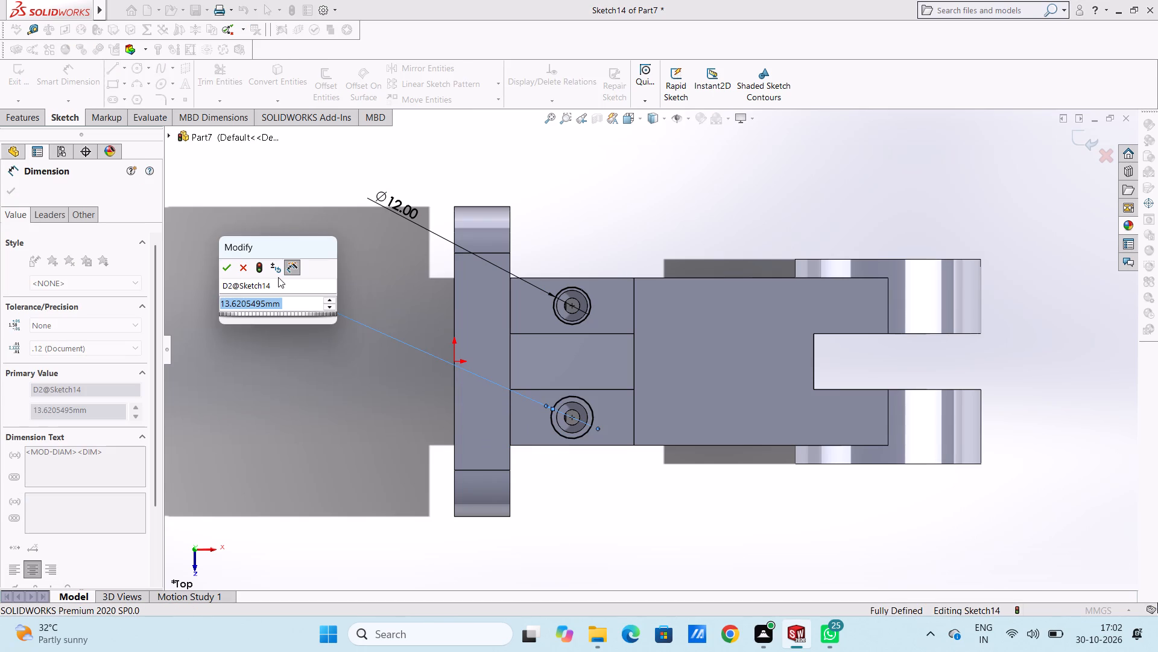
{"action": "type", "text": "12"}
{"action": "key", "text": "Return"}
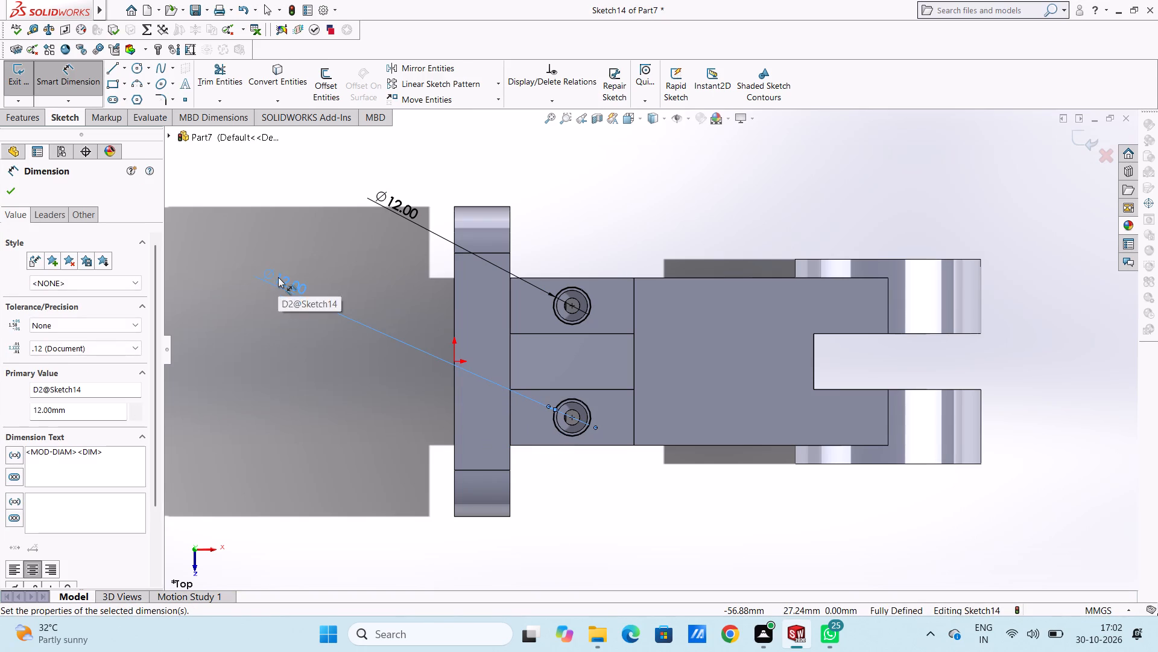
{"action": "left_click", "coordinate": [290, 357]}
Extrude-cut the two 12 mm circles into the block to a blind depth of 2 mm.
{"action": "middle_click_drag", "start_coordinate": [320, 368], "coordinate": [291, 251]}
{"action": "scroll", "coordinate": [292, 257], "scroll_direction": "up", "scroll_amount": 1}
{"action": "middle_click_drag", "start_coordinate": [318, 347], "coordinate": [329, 299]}
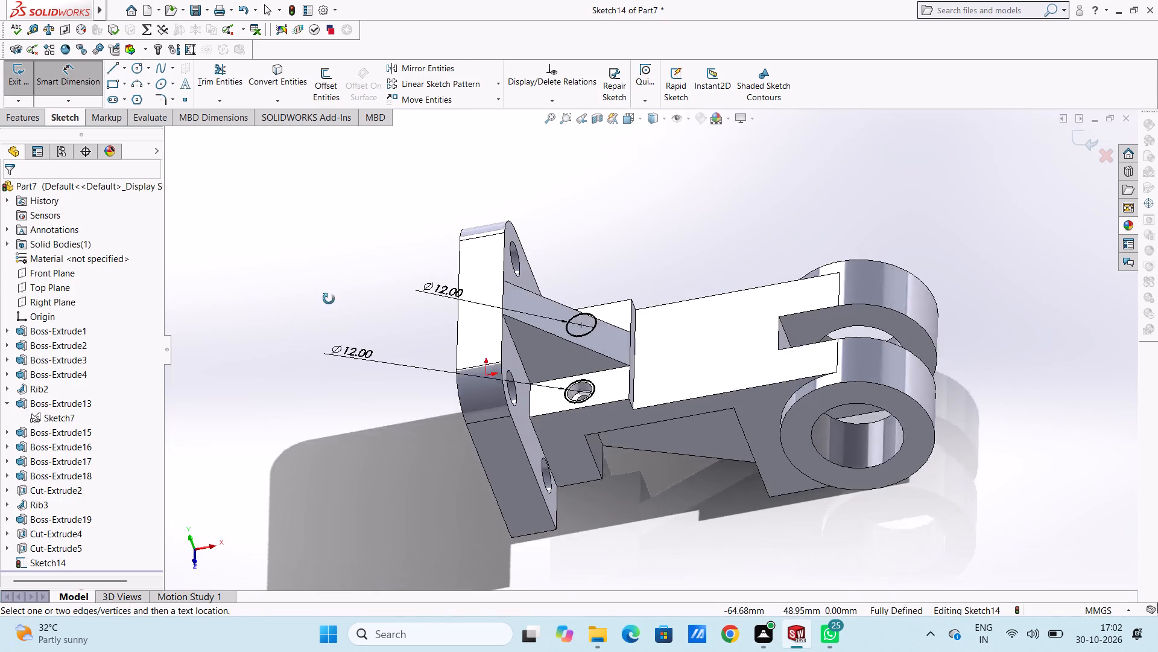
{"action": "middle_click_drag", "start_coordinate": [329, 299], "coordinate": [305, 298]}
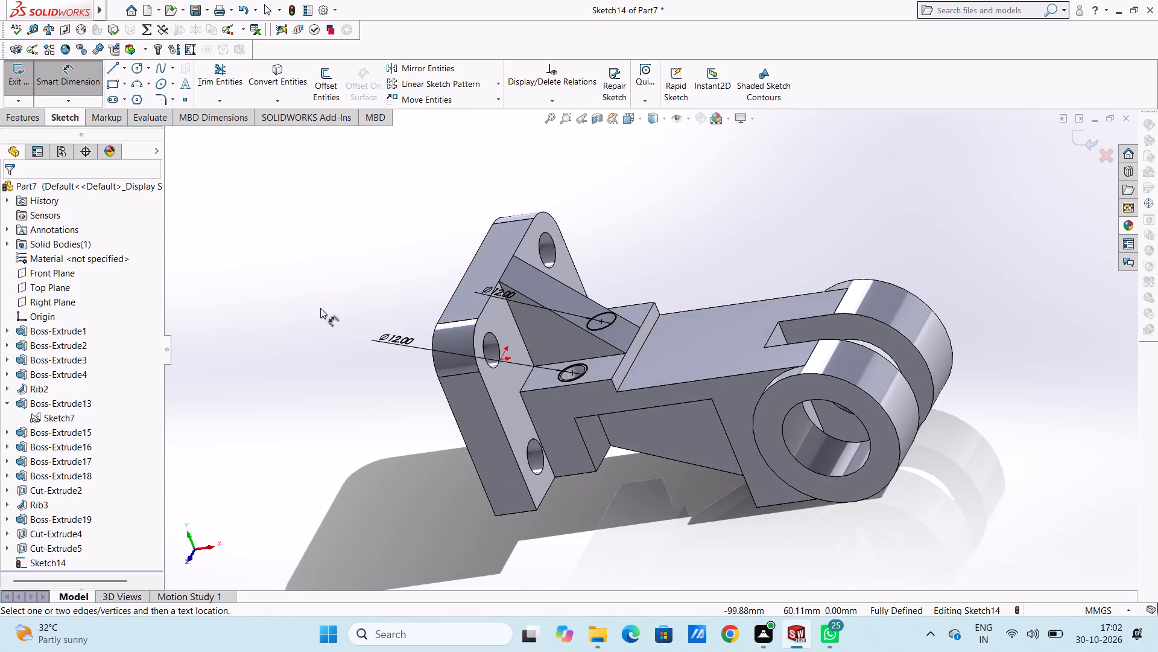
{"action": "middle_click", "coordinate": [425, 327]}
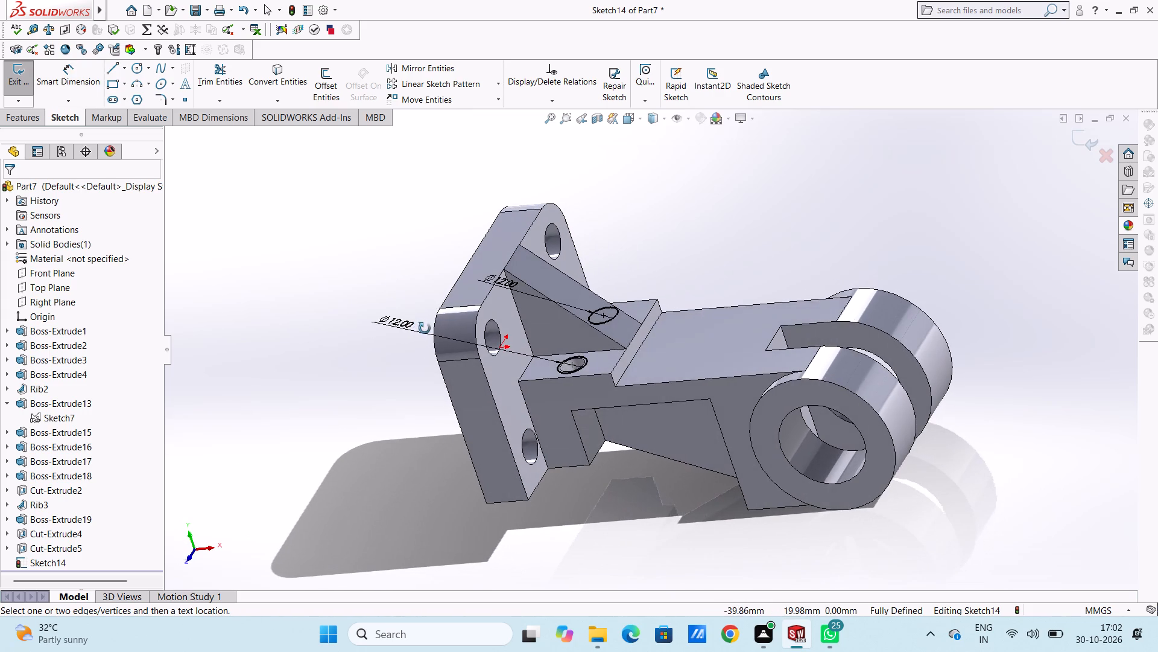
{"action": "left_click", "coordinate": [79, 83]}
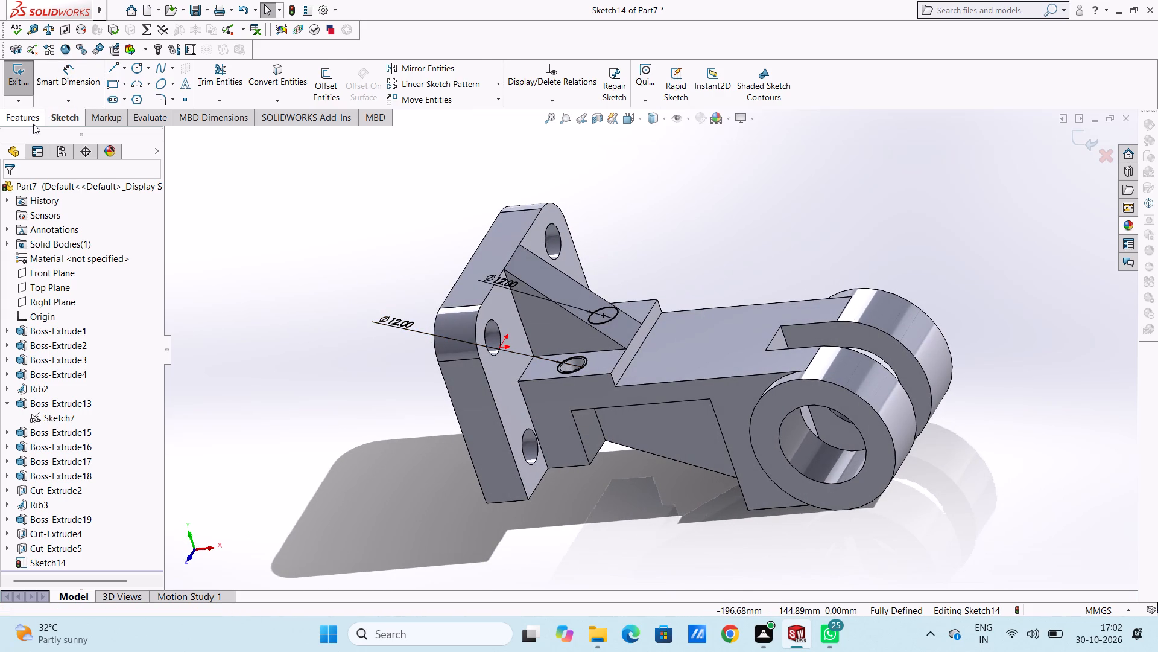
{"action": "left_click", "coordinate": [33, 124]}
{"action": "left_click", "coordinate": [210, 77]}
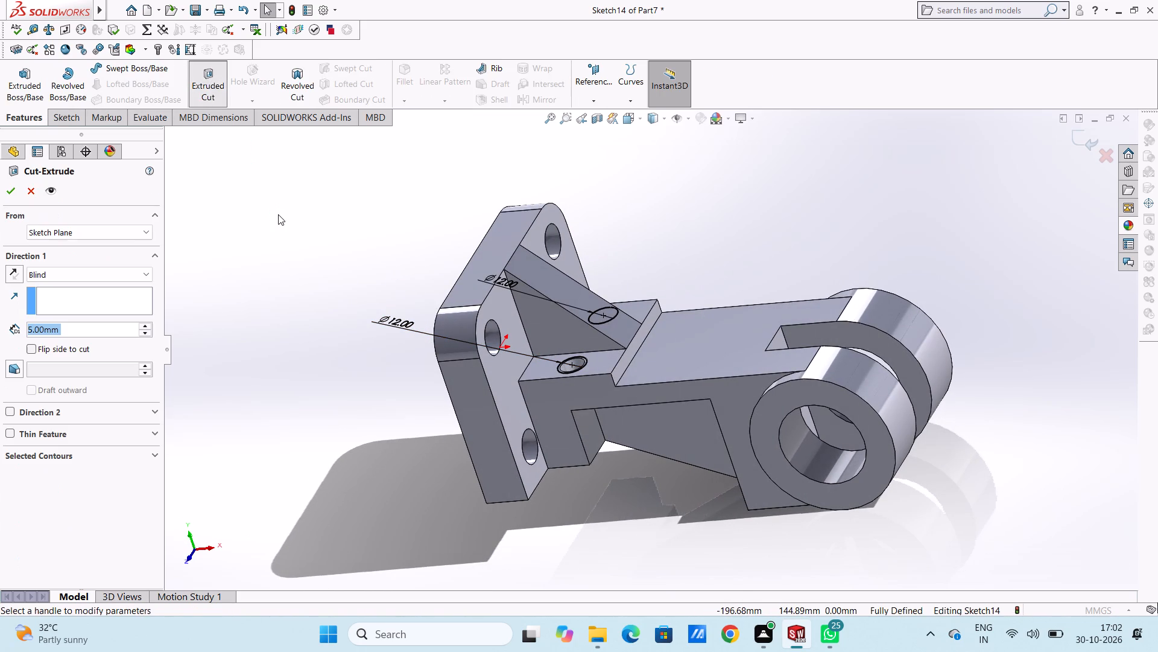
{"action": "key", "text": "2"}
{"action": "key", "text": "Return"}
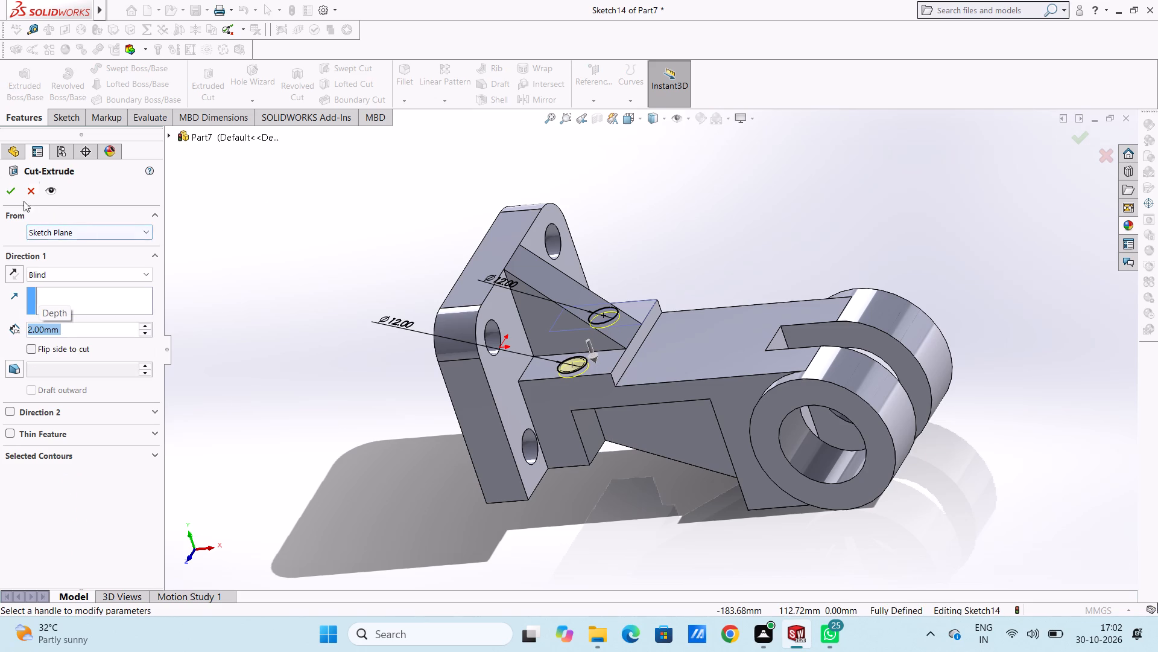
{"action": "left_click", "coordinate": [8, 183]}
{"action": "left_click", "coordinate": [291, 231]}
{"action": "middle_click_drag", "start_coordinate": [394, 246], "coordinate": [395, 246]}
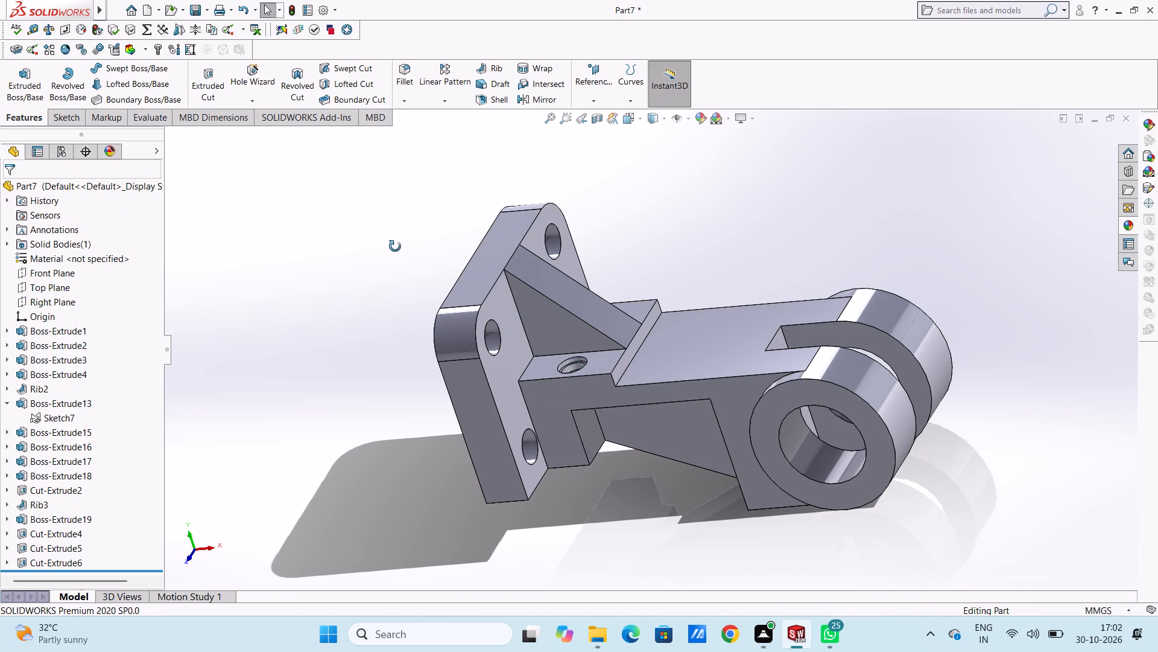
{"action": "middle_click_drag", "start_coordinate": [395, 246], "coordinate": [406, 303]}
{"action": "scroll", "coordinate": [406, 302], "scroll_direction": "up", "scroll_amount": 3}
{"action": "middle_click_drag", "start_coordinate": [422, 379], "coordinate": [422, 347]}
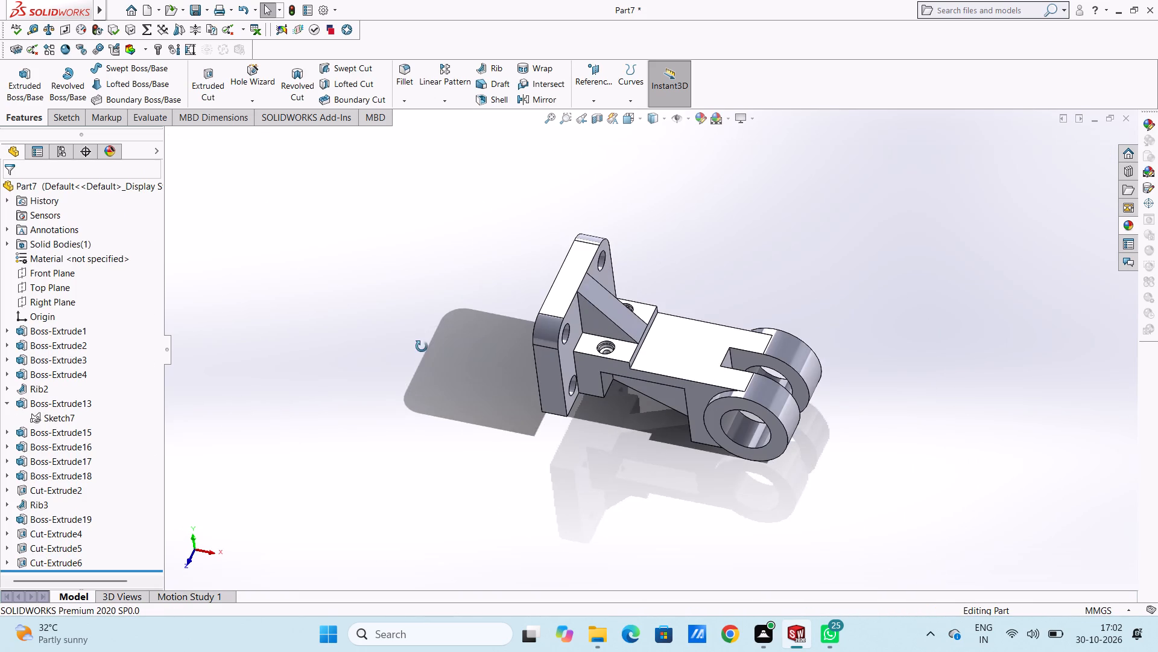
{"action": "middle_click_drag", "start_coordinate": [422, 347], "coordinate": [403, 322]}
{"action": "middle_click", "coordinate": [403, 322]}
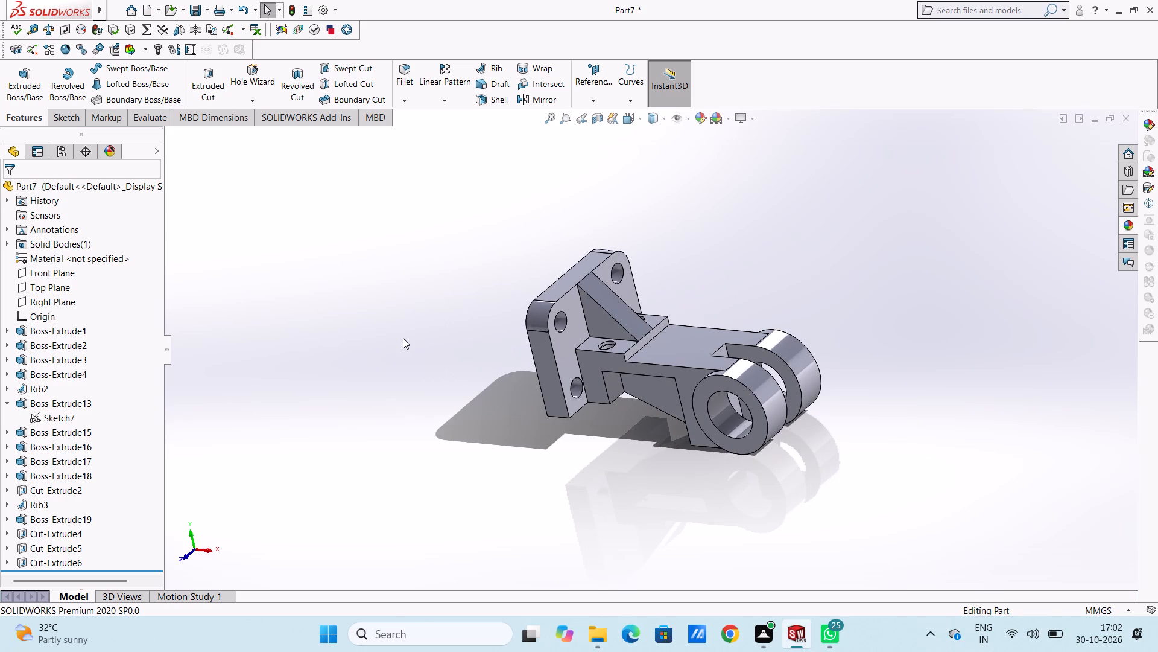
Sketch a corner rectangle 8 mm wide and 5 mm high on the block's front side face, near the plate and below the block's top edge.
{"action": "key", "text": "ctrl+1"}
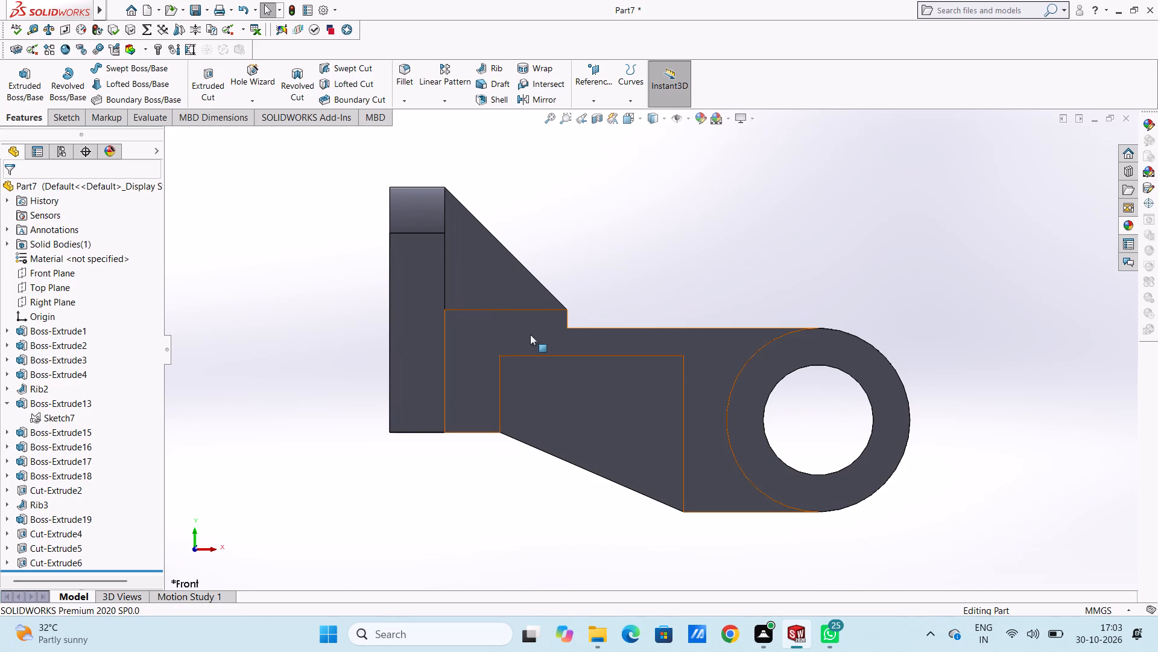
{"action": "left_click", "coordinate": [470, 340]}
{"action": "left_click", "coordinate": [524, 308]}
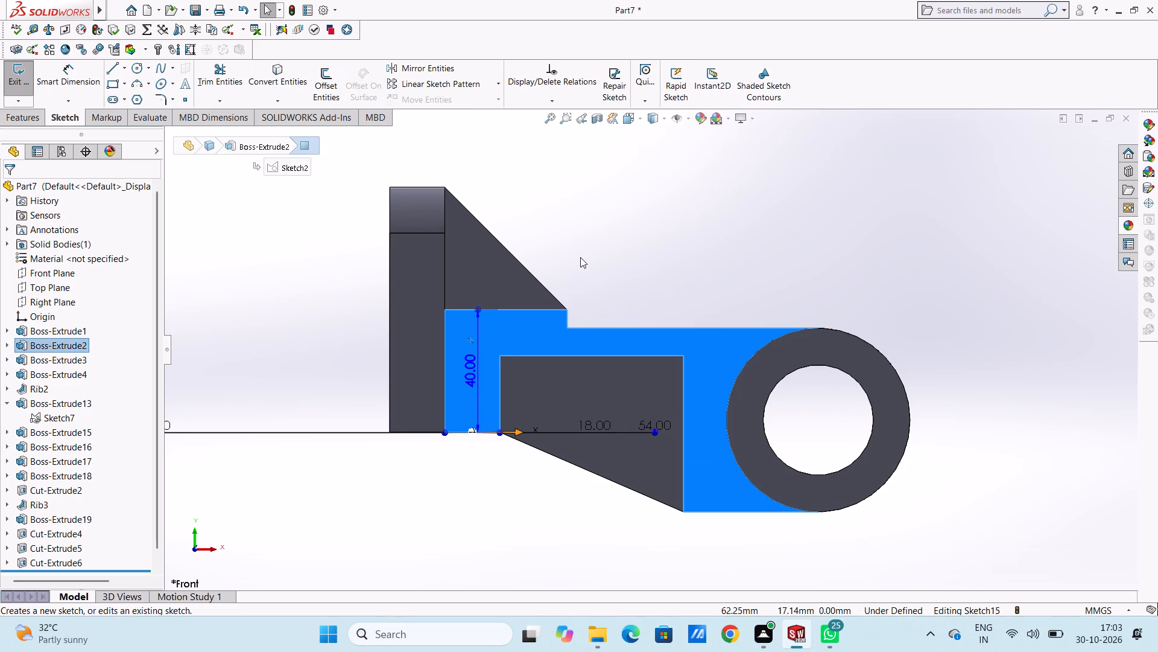
{"action": "left_click", "coordinate": [580, 257]}
{"action": "scroll", "coordinate": [490, 356], "scroll_direction": "down", "scroll_amount": 3}
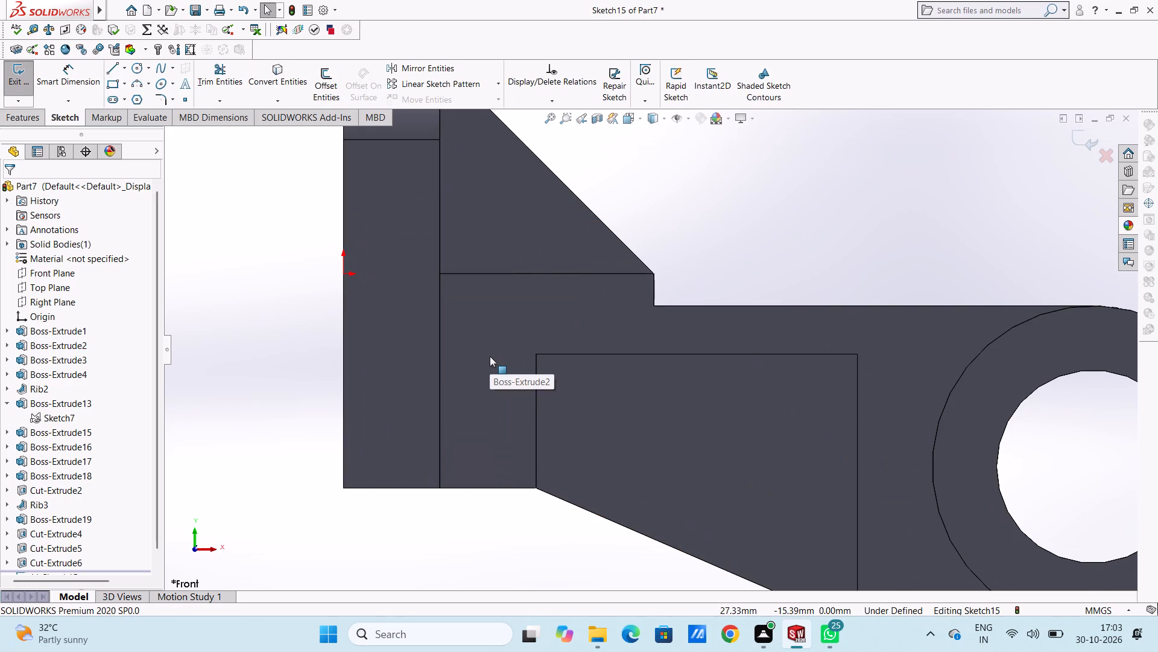
{"action": "scroll", "coordinate": [490, 356], "scroll_direction": "up", "scroll_amount": 2}
{"action": "scroll", "coordinate": [557, 344], "scroll_direction": "down", "scroll_amount": 1}
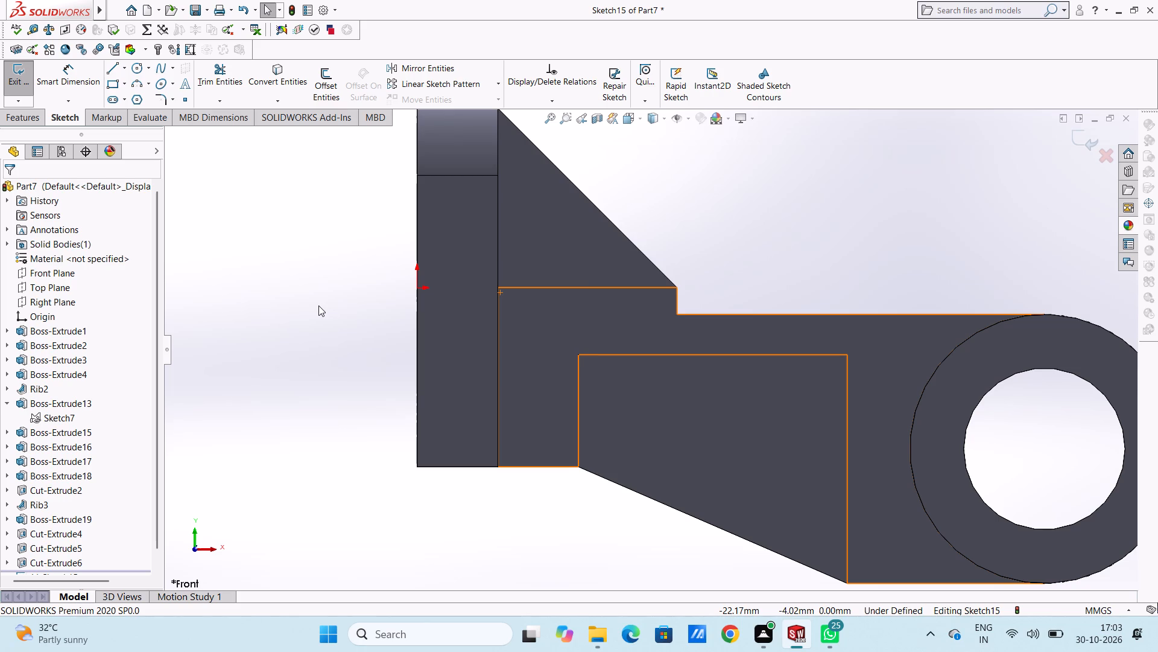
{"action": "left_click", "coordinate": [334, 365]}
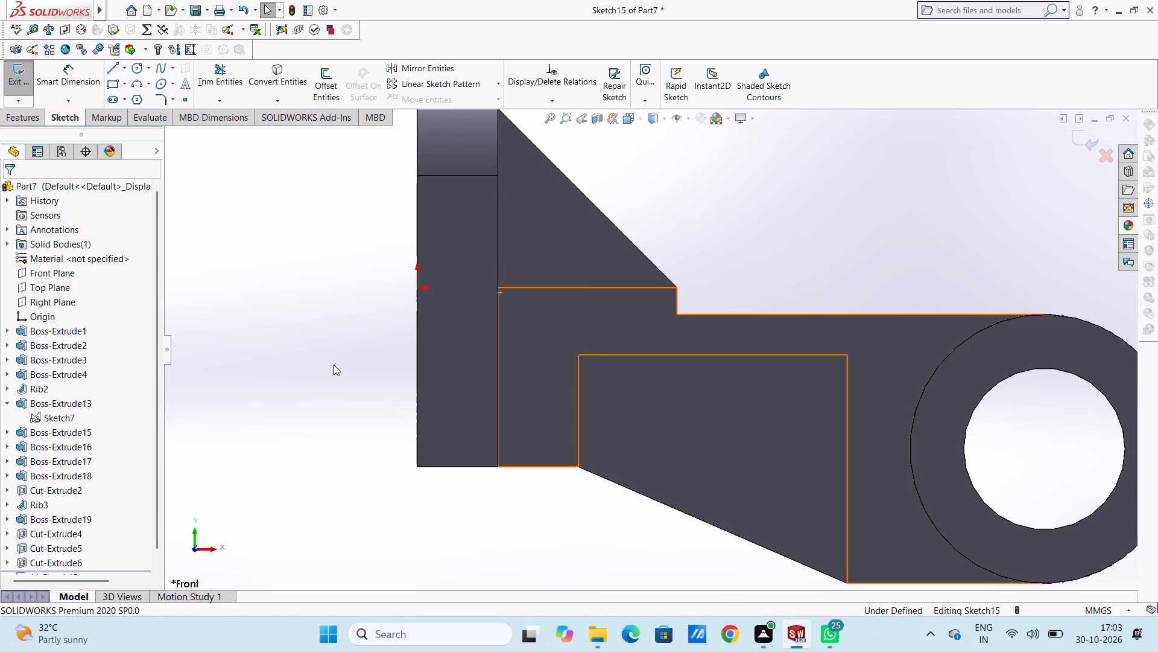
{"action": "left_click", "coordinate": [290, 433]}
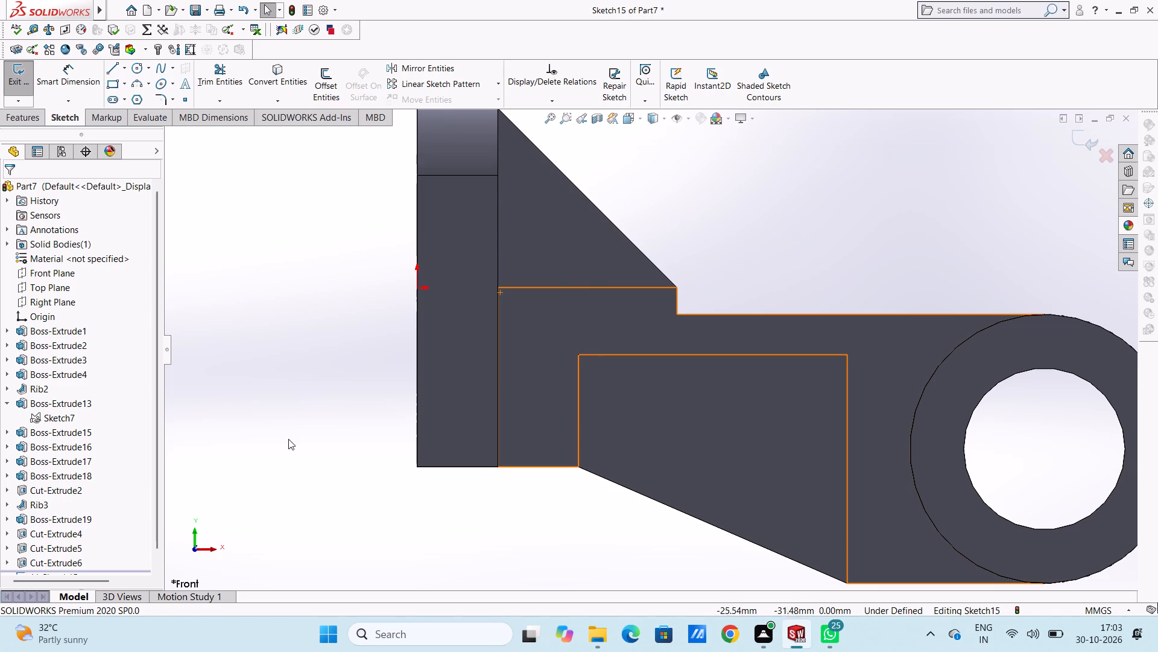
{"action": "left_click", "coordinate": [114, 83]}
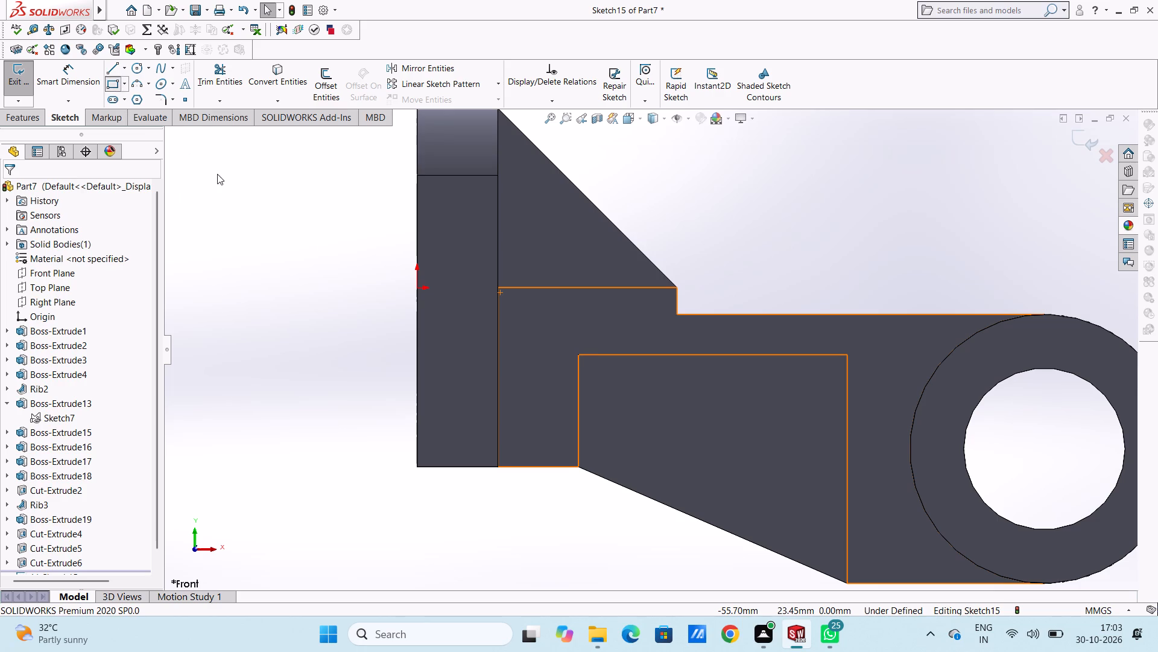
{"action": "left_click", "coordinate": [519, 320]}
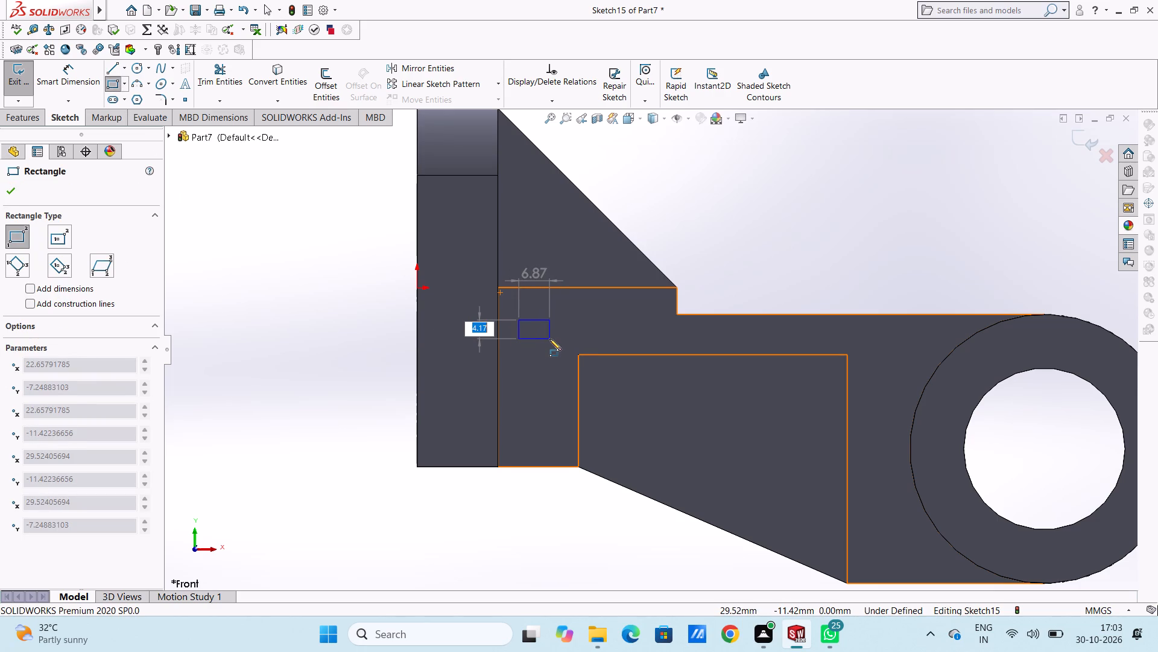
{"action": "type", "text": "68"}
{"action": "key", "text": "BackSpace"}
{"action": "key", "text": "BackSpace"}
{"action": "key", "text": "5"}
{"action": "key", "text": "Return"}
{"action": "key", "text": "8"}
{"action": "key", "text": "Return"}
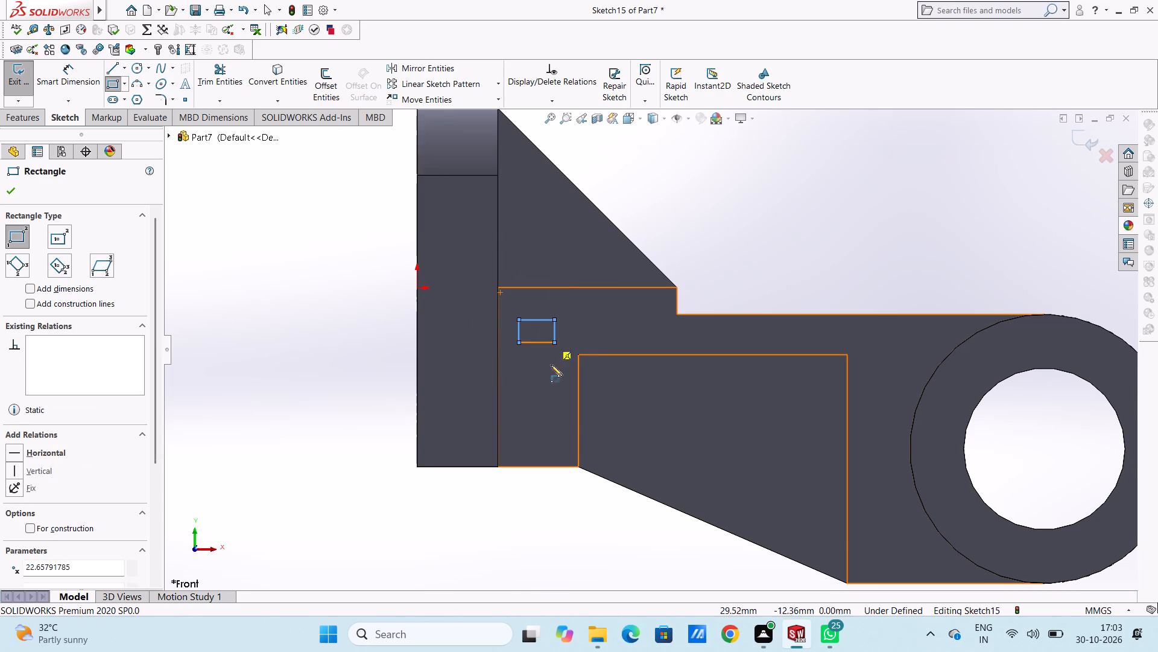
Dimension the rectangle on the block's side face with a height of 5 mm and a width of 8 mm.
{"action": "left_click", "coordinate": [9, 179]}
{"action": "left_click", "coordinate": [9, 184]}
{"action": "left_click", "coordinate": [250, 271]}
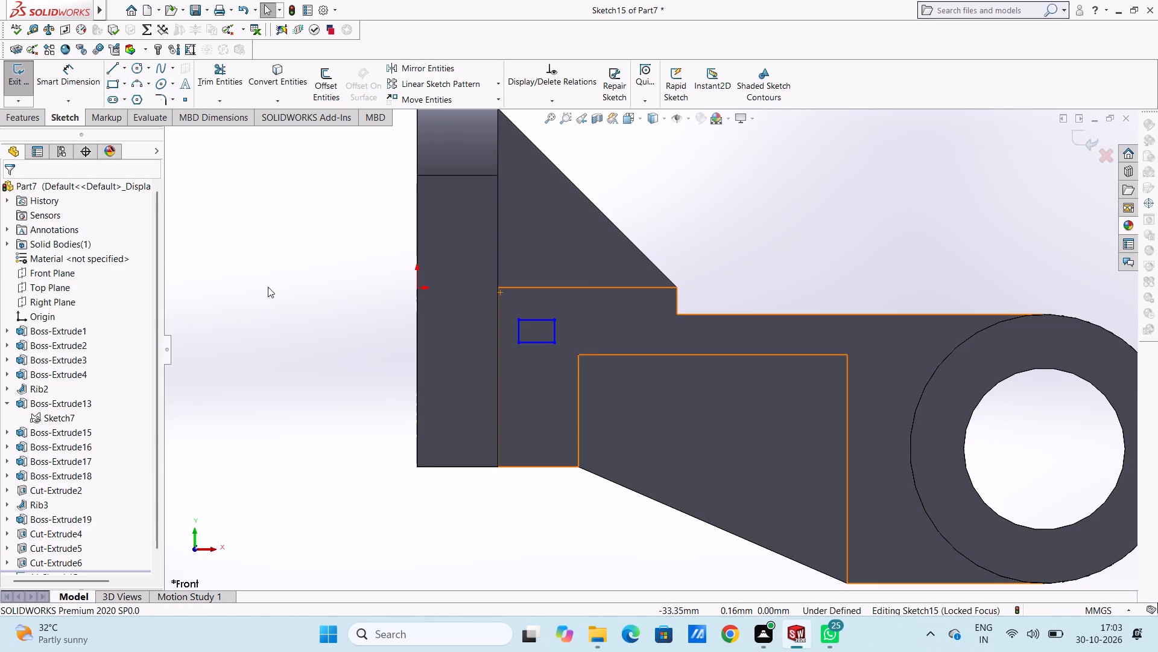
{"action": "left_click", "coordinate": [70, 79]}
{"action": "scroll", "coordinate": [476, 284], "scroll_direction": "up", "scroll_amount": 2}
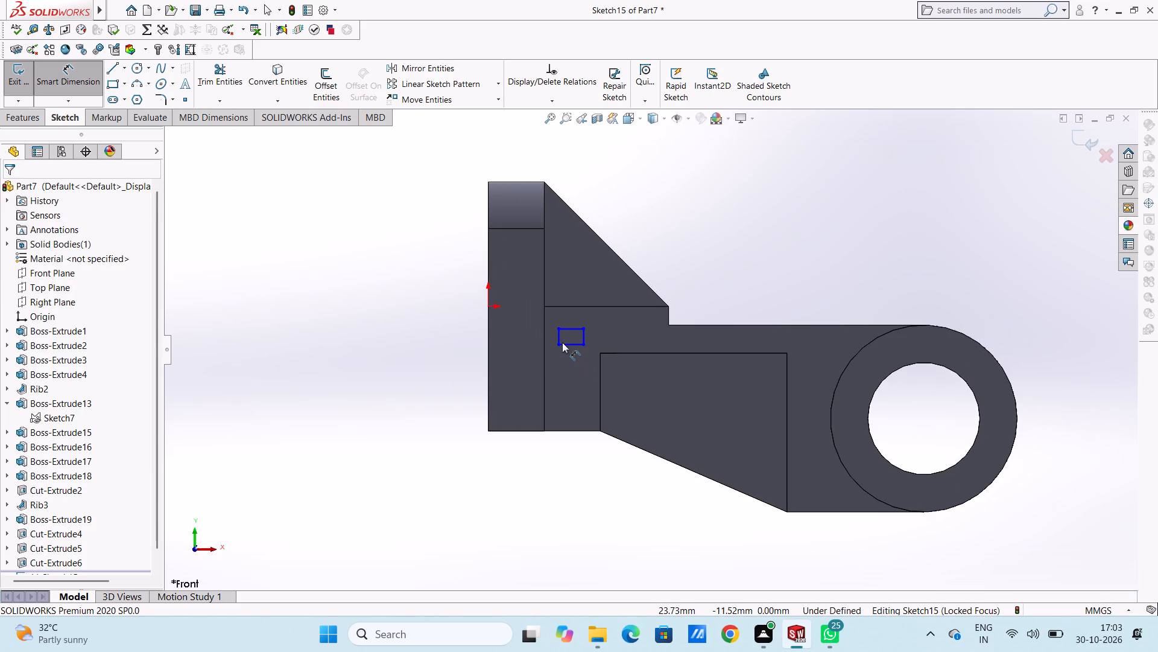
{"action": "left_click", "coordinate": [559, 337]}
{"action": "left_click", "coordinate": [314, 278]}
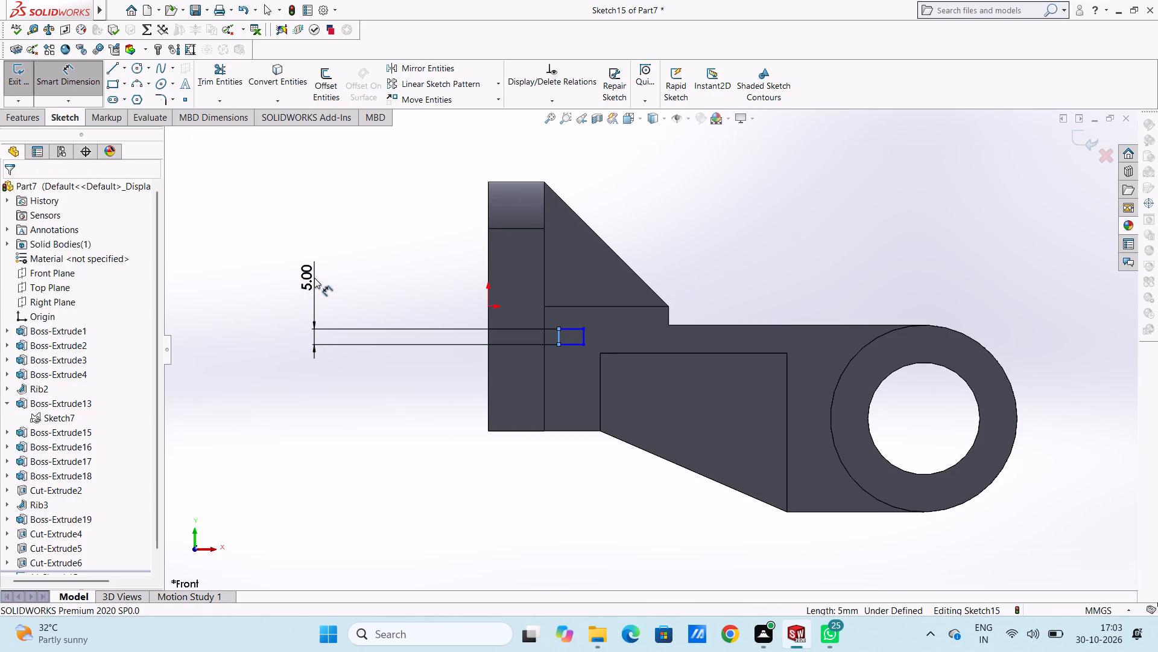
{"action": "left_click", "coordinate": [265, 258]}
{"action": "left_click", "coordinate": [265, 238]}
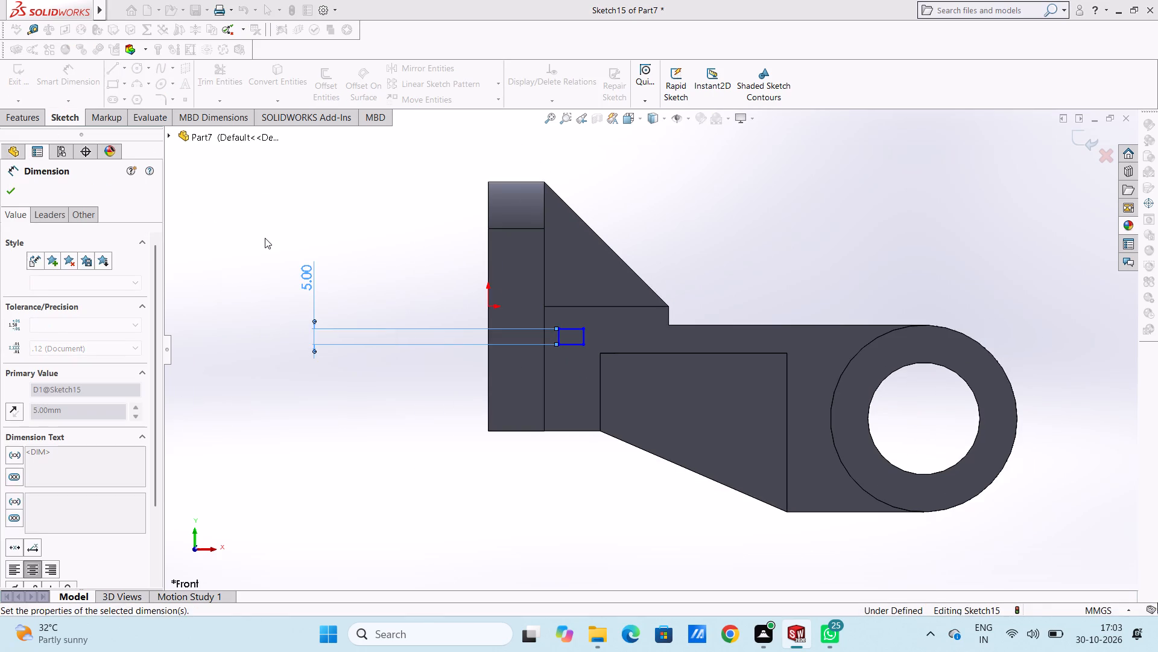
{"action": "left_click", "coordinate": [572, 330]}
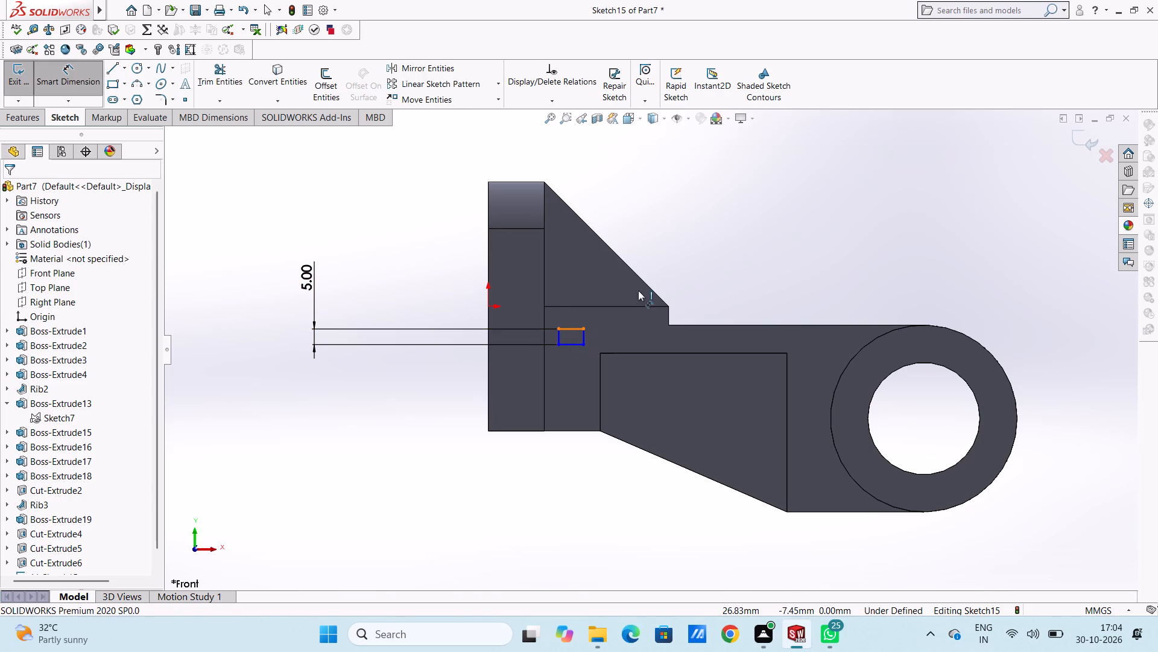
{"action": "left_click", "coordinate": [876, 235]}
{"action": "left_click", "coordinate": [827, 220]}
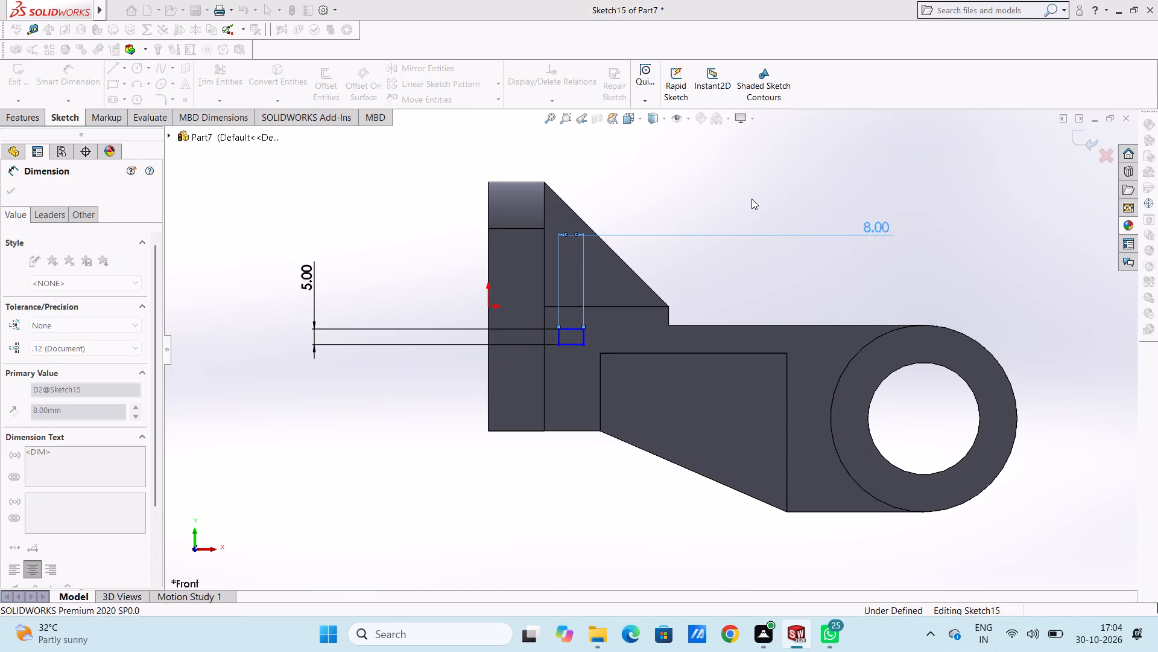
{"action": "left_click", "coordinate": [751, 199]}
Dimension the rectangle's top edge 4.5 mm below the block's top edge.
{"action": "scroll", "coordinate": [592, 351], "scroll_direction": "down", "scroll_amount": 2}
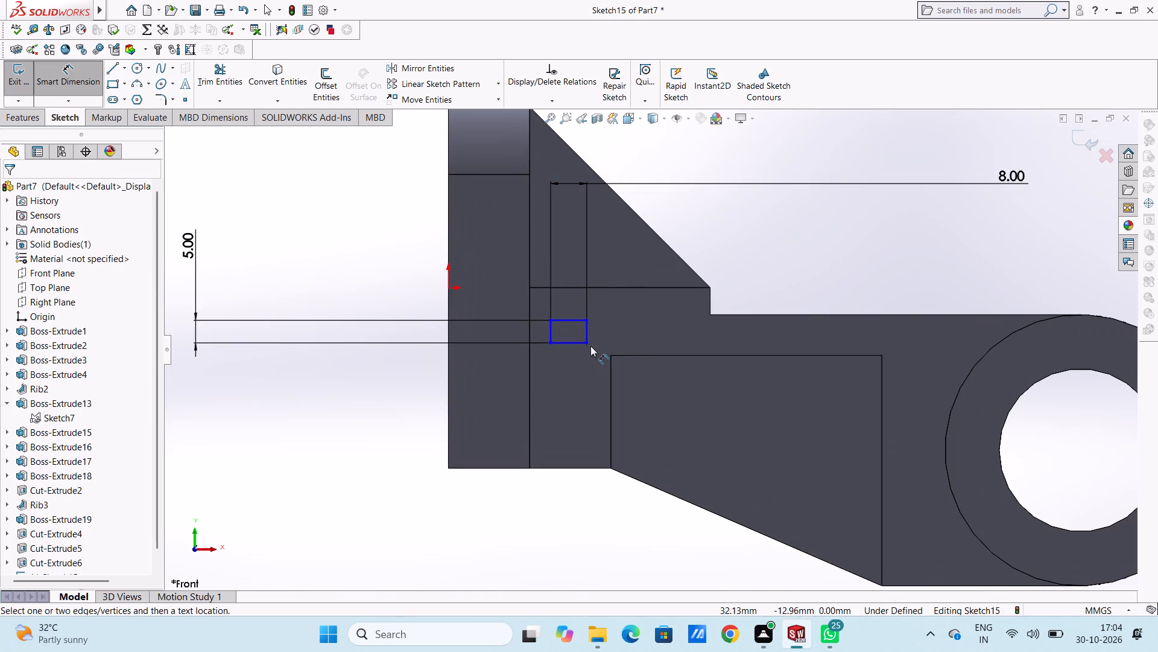
{"action": "left_click", "coordinate": [569, 319]}
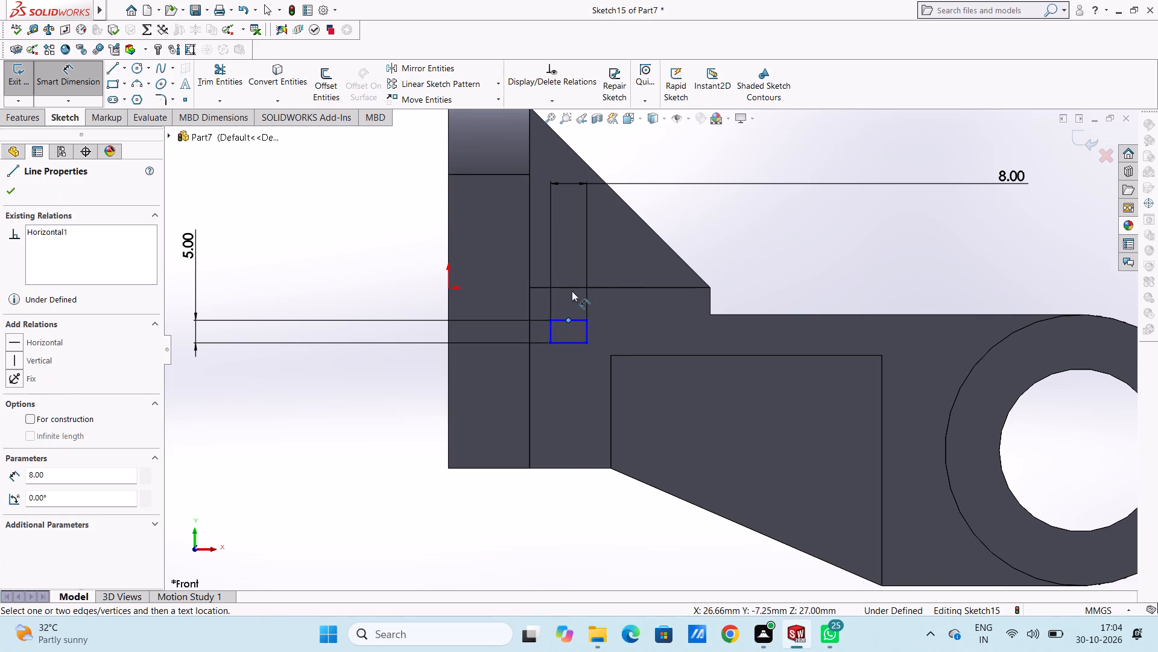
{"action": "left_click", "coordinate": [572, 286]}
{"action": "left_click", "coordinate": [961, 246]}
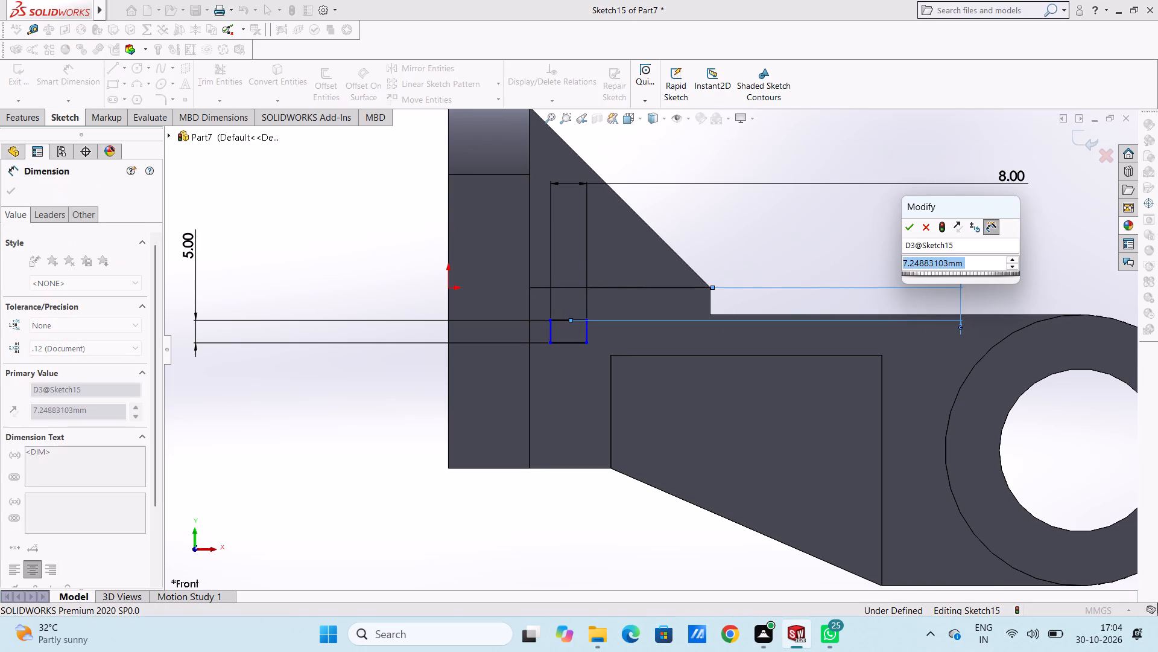
{"action": "type", "text": "4.5"}
{"action": "key", "text": "Return"}
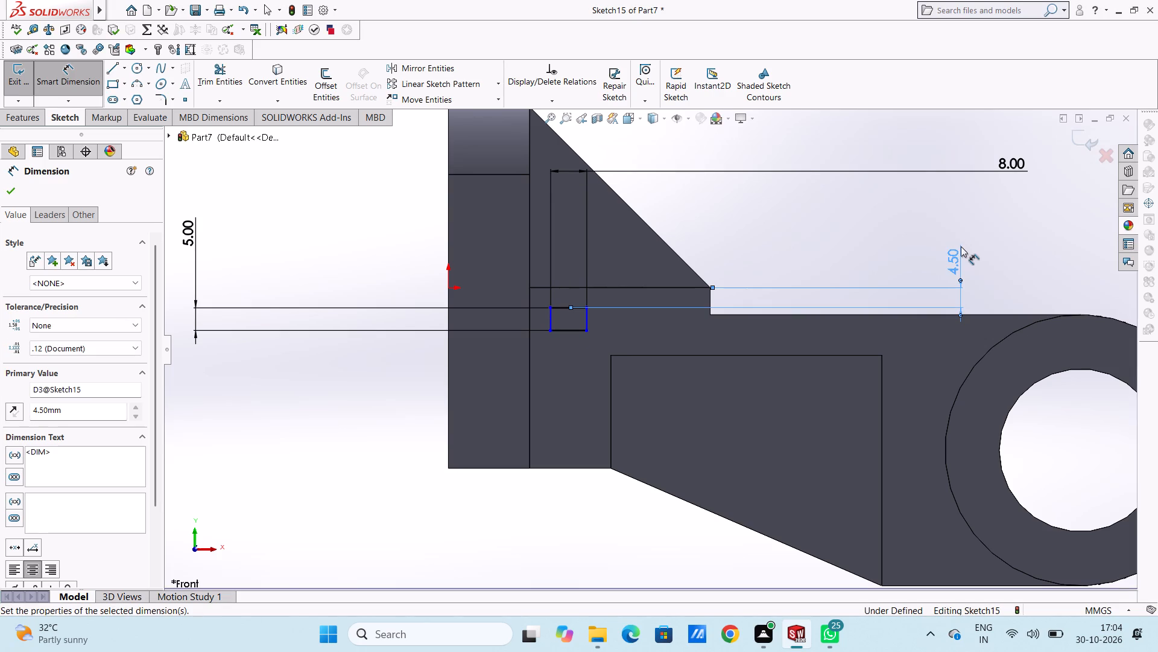
{"action": "left_click", "coordinate": [827, 205]}
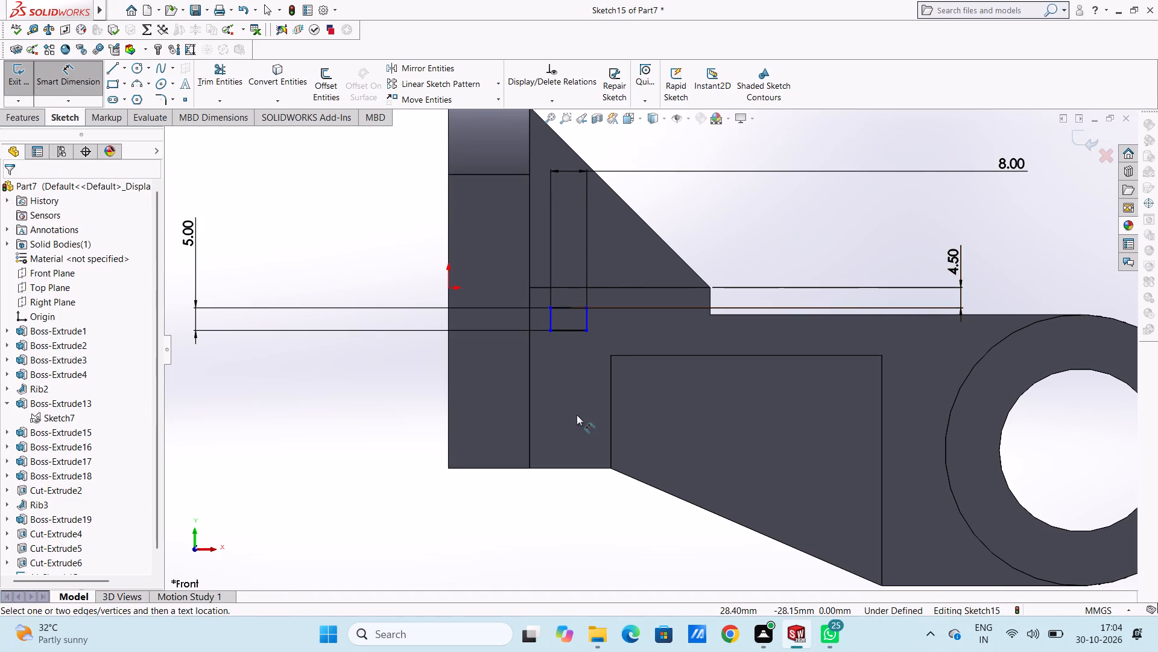
Dimension the midpoint of the rectangle's bottom edge 9 mm horizontally from the nearest vertical edge under the arm.
{"action": "left_click", "coordinate": [567, 328]}
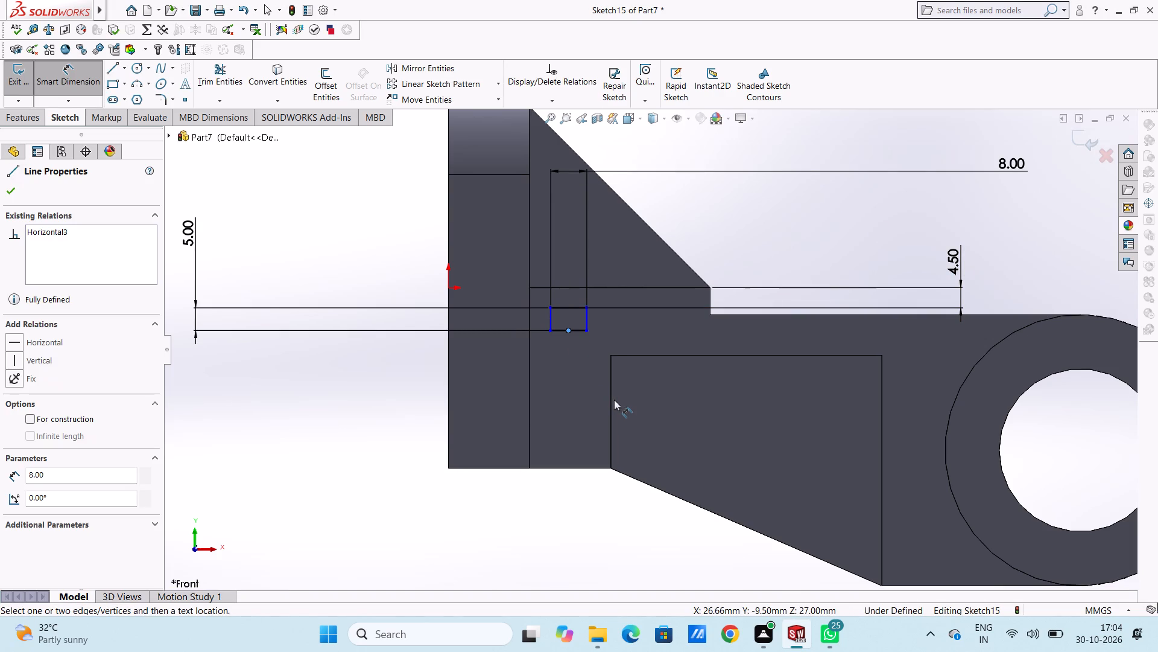
{"action": "left_click", "coordinate": [611, 397]}
{"action": "scroll", "coordinate": [662, 518], "scroll_direction": "up", "scroll_amount": 3}
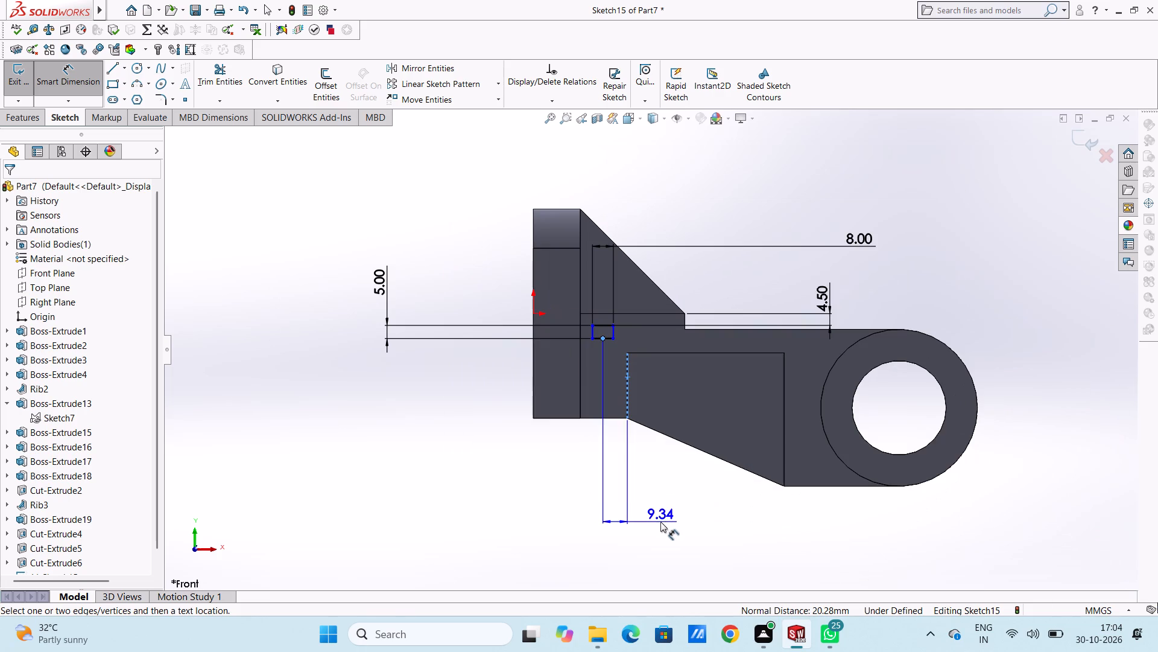
{"action": "left_click", "coordinate": [693, 530]}
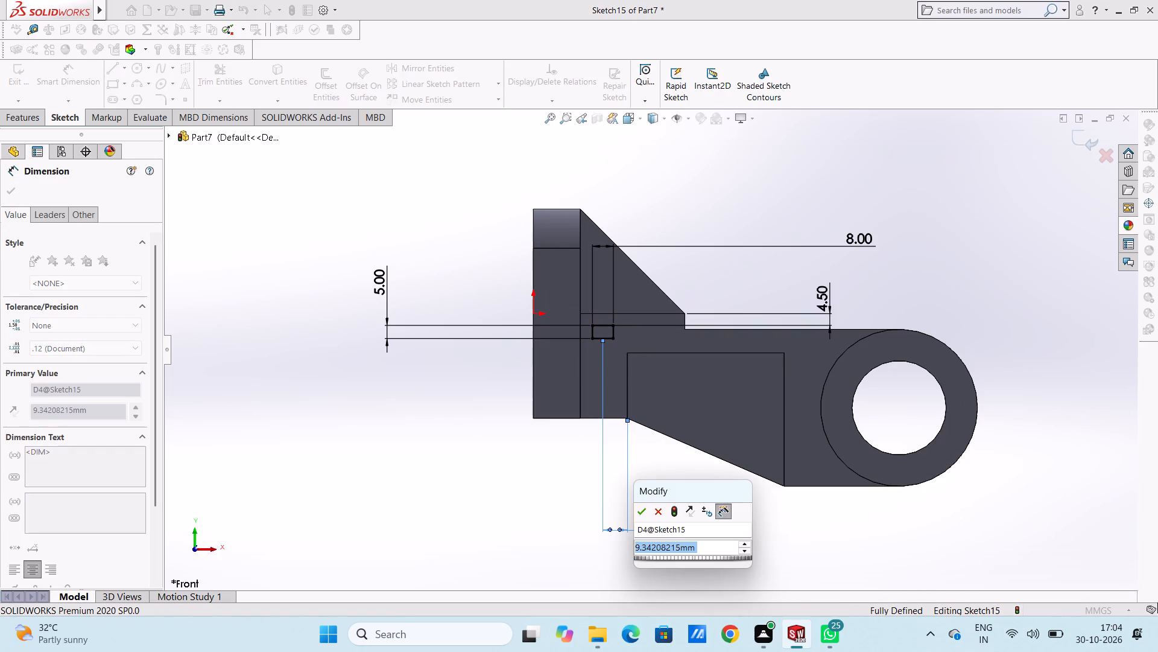
{"action": "key", "text": "9"}
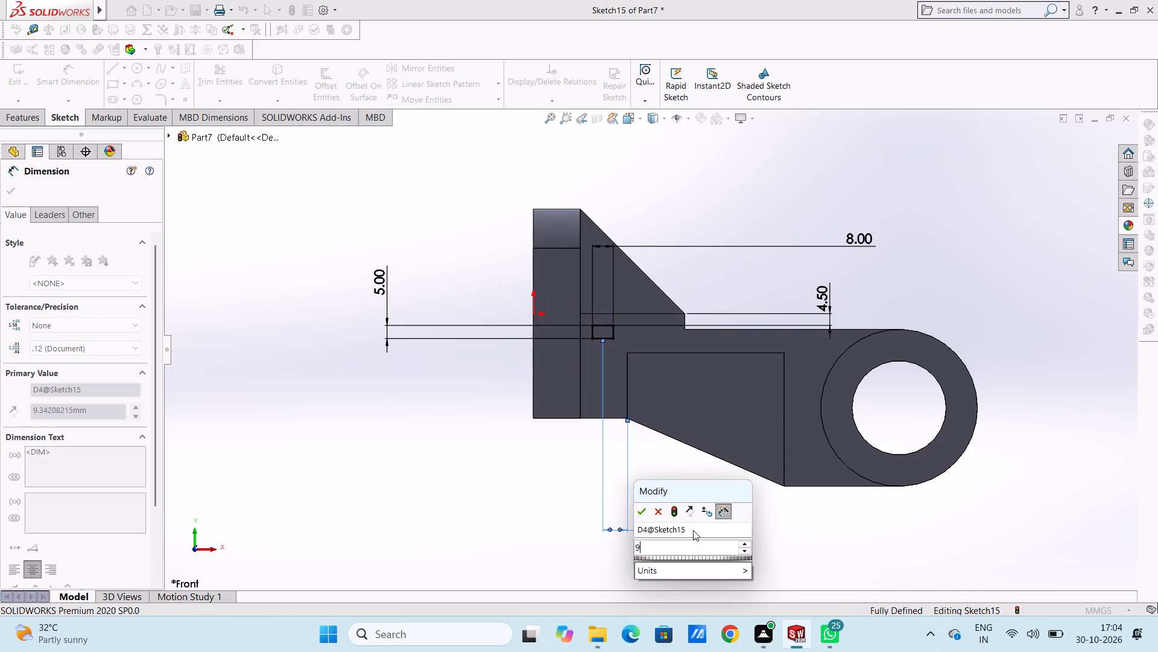
{"action": "key", "text": "Return"}
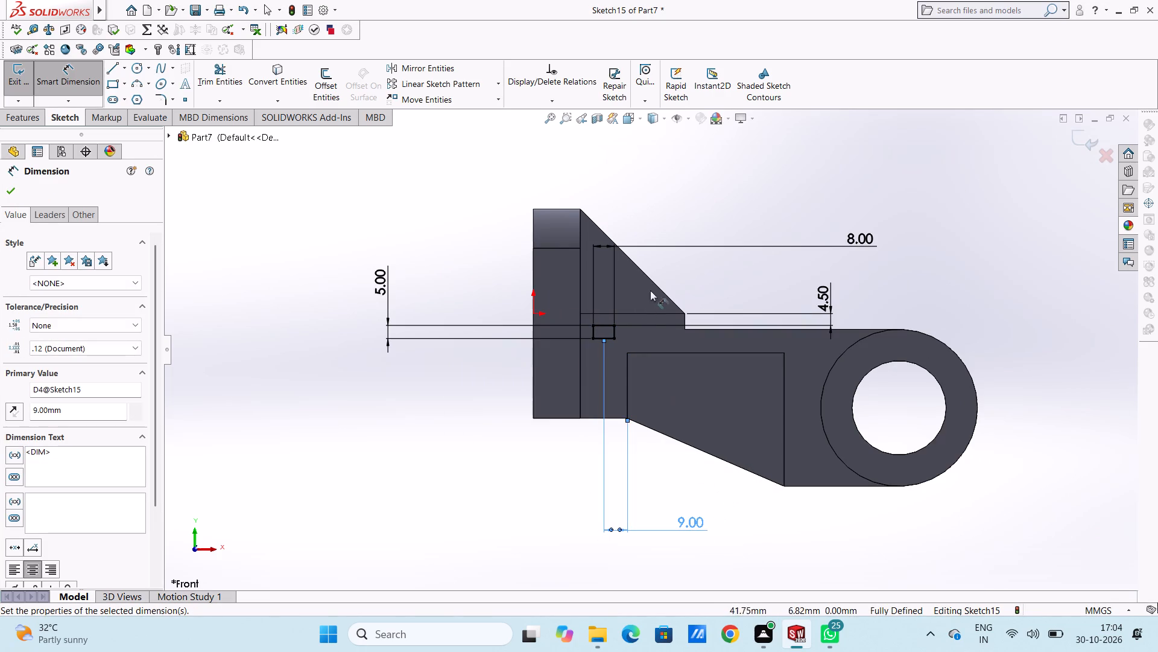
{"action": "left_click", "coordinate": [678, 270]}
{"action": "scroll", "coordinate": [645, 338], "scroll_direction": "down", "scroll_amount": 3}
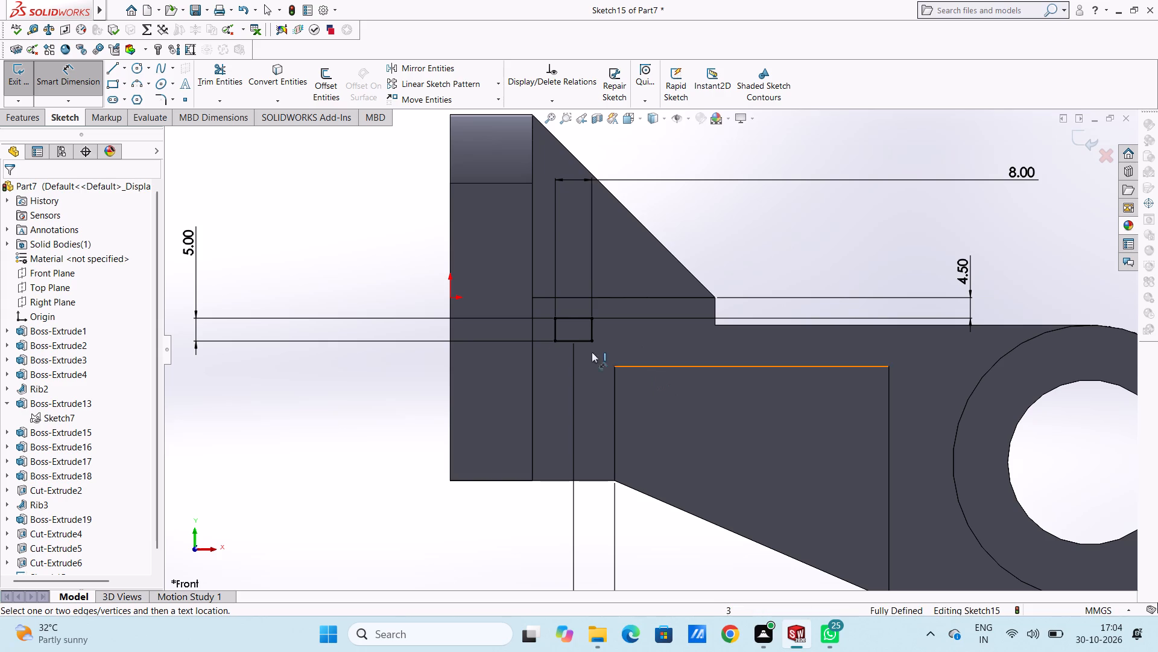
{"action": "left_click", "coordinate": [78, 81]}
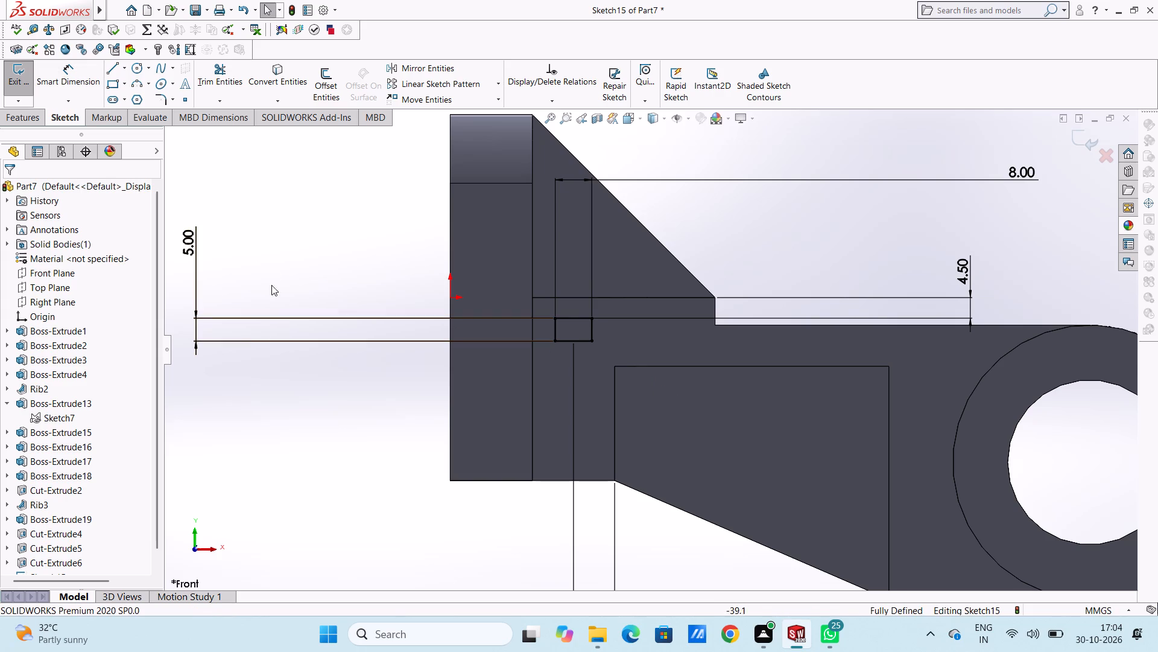
Set up a linear sketch pattern for the rectangle with 10 instances in Direction 1 and the X-axis direction not fixed.
{"action": "scroll", "coordinate": [104, 506], "scroll_direction": "down", "scroll_amount": 1}
{"action": "scroll", "coordinate": [153, 484], "scroll_direction": "down", "scroll_amount": 5}
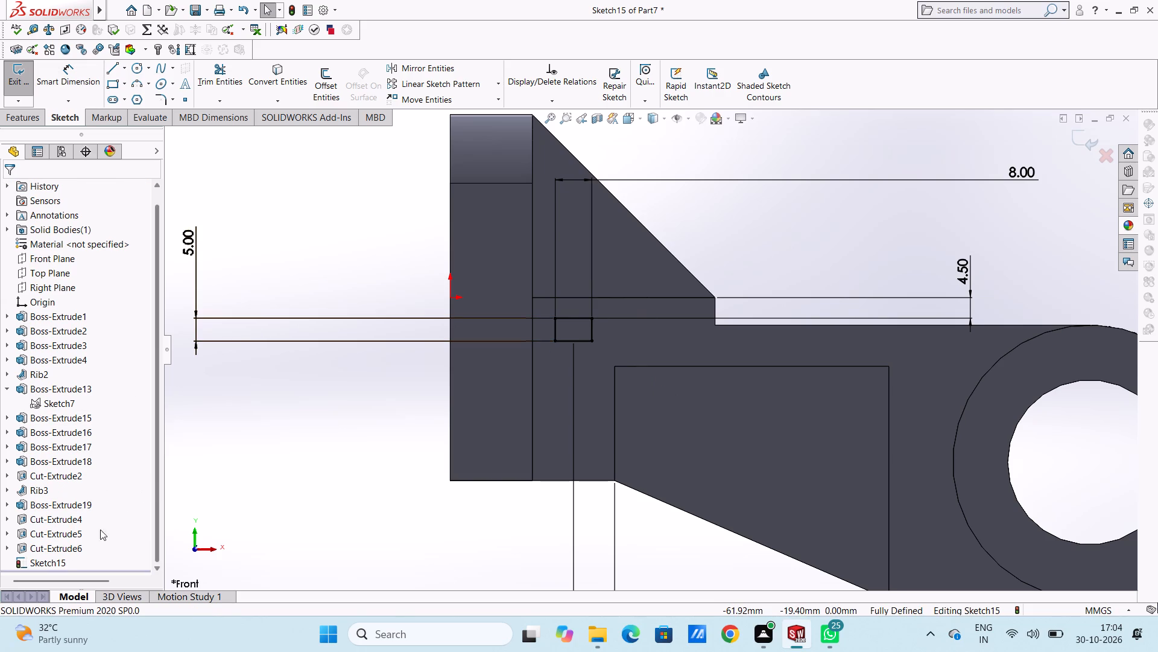
{"action": "left_click", "coordinate": [42, 558]}
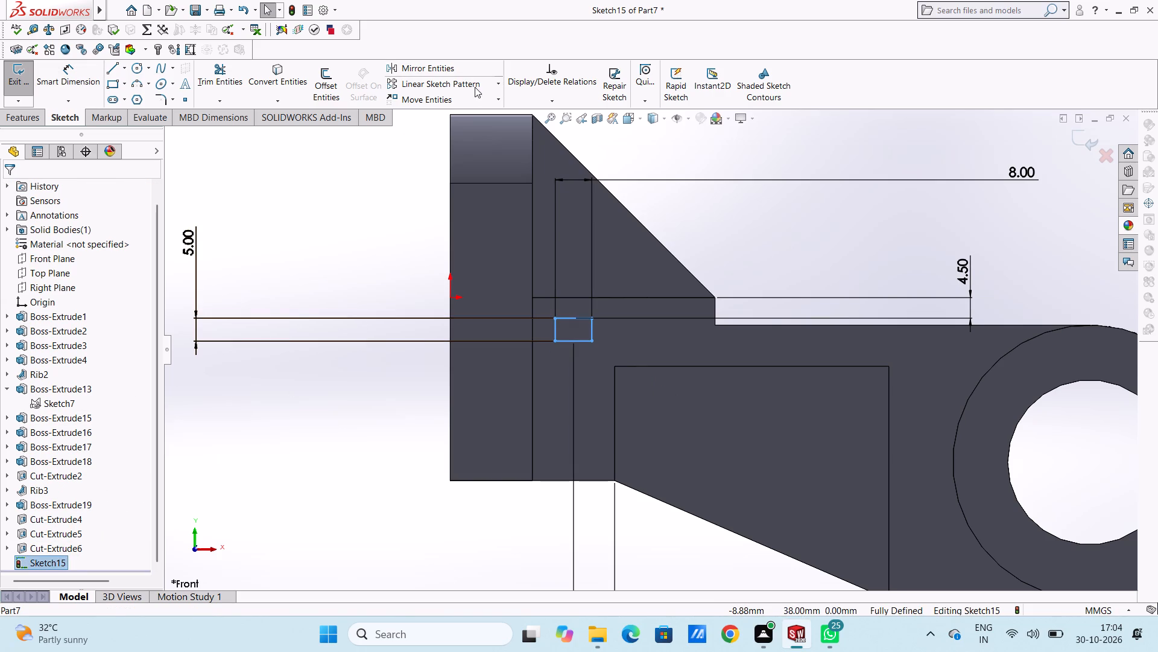
{"action": "left_click", "coordinate": [470, 81]}
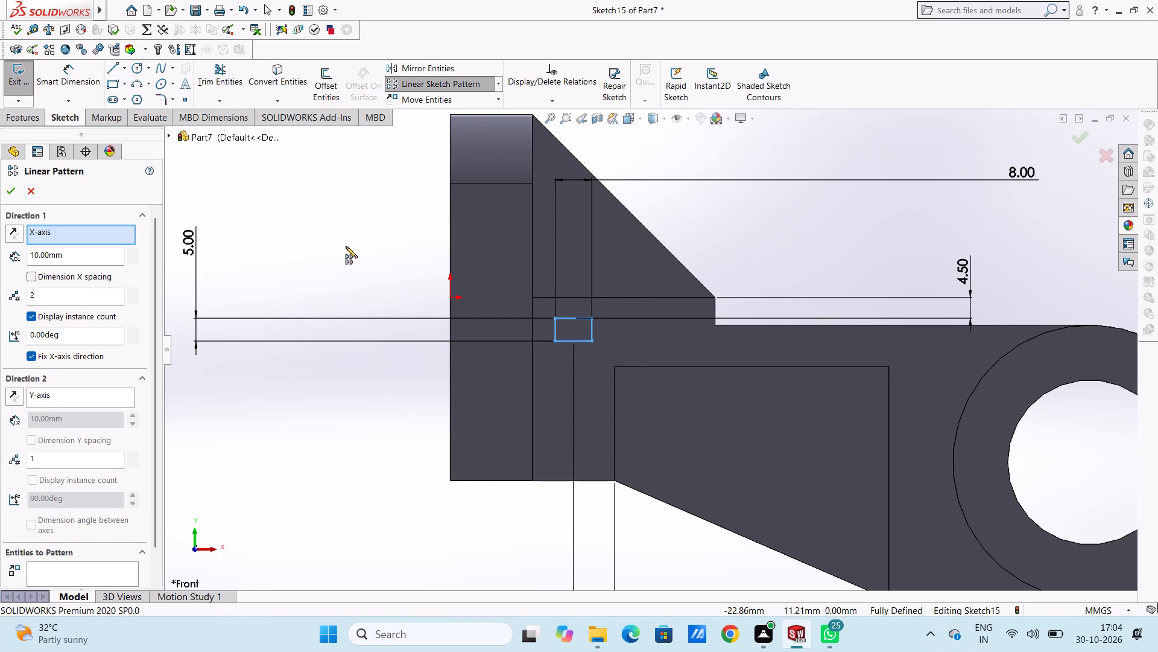
{"action": "left_click", "coordinate": [30, 353]}
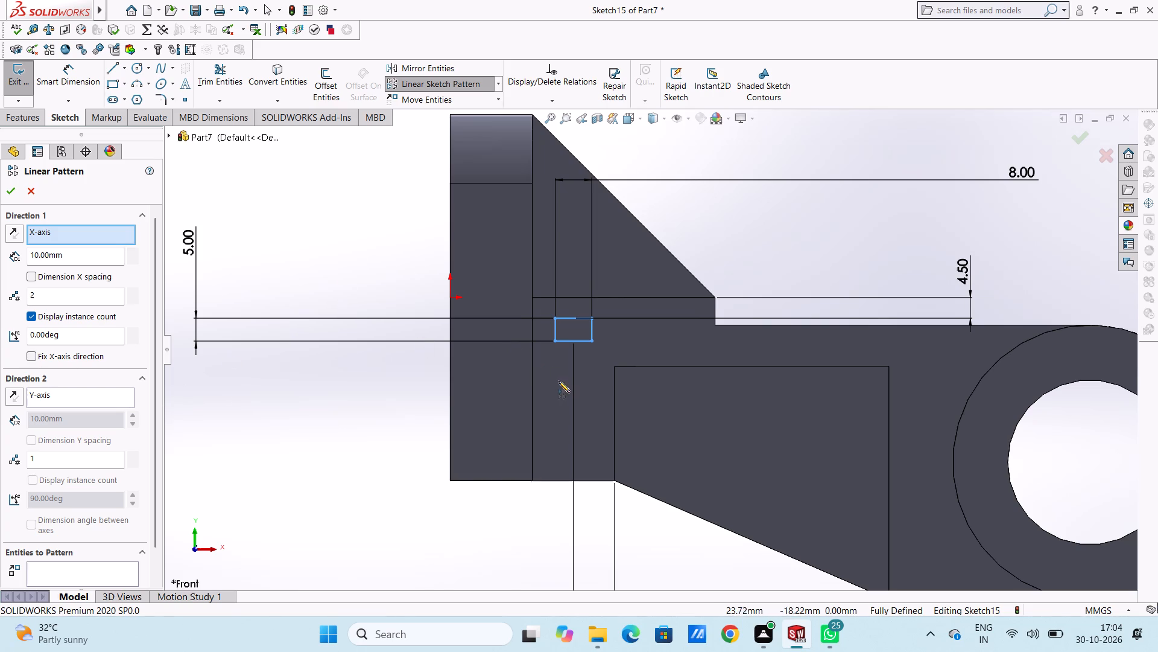
{"action": "left_click", "coordinate": [556, 389]}
{"action": "left_click", "coordinate": [14, 393]}
{"action": "left_click", "coordinate": [16, 397]}
{"action": "left_click", "coordinate": [32, 313]}
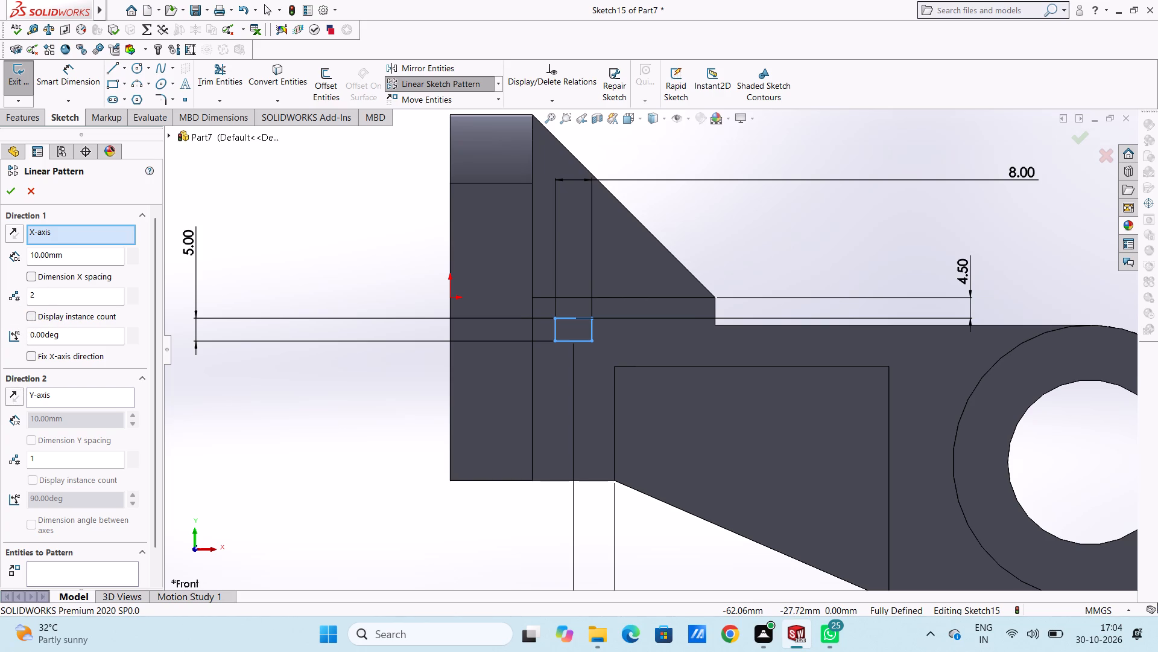
{"action": "left_click", "coordinate": [31, 316]}
{"action": "double_click", "coordinate": [62, 298]}
{"action": "type", "text": "10"}
{"action": "key", "text": "Return"}
Reverse Direction 2 of the linear sketch pattern.
{"action": "left_click", "coordinate": [7, 396]}
Remove the X-axis reference from Direction 1 of the linear sketch pattern.
{"action": "left_click", "coordinate": [43, 397]}
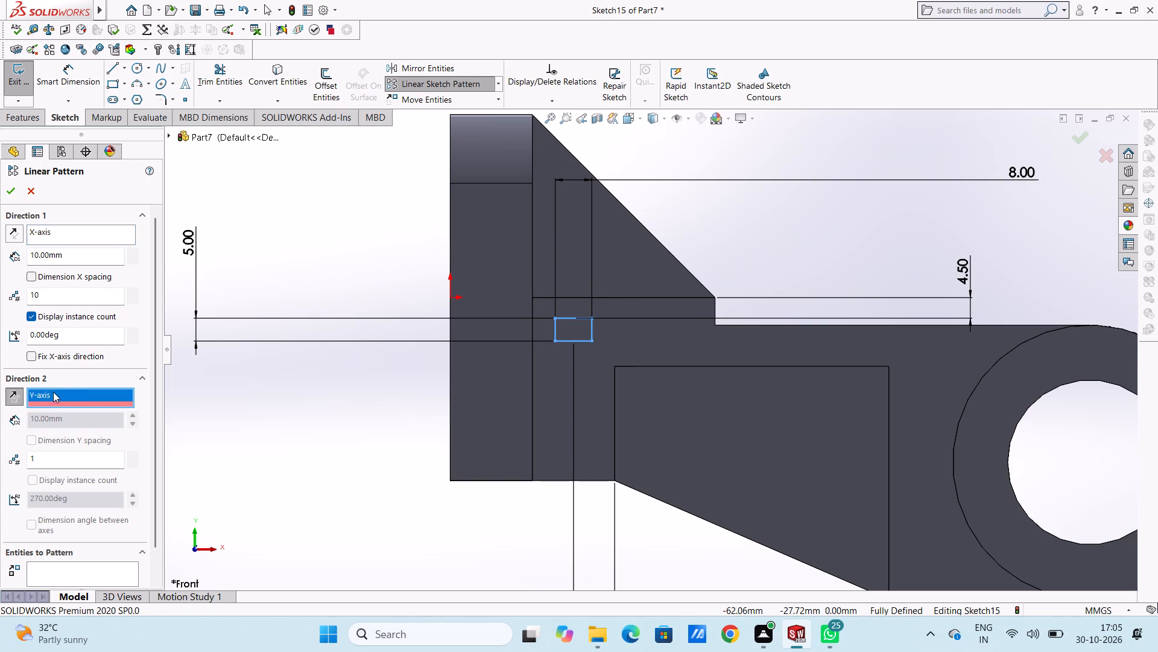
{"action": "right_click", "coordinate": [82, 394]}
{"action": "left_click", "coordinate": [258, 378]}
{"action": "right_click", "coordinate": [95, 240]}
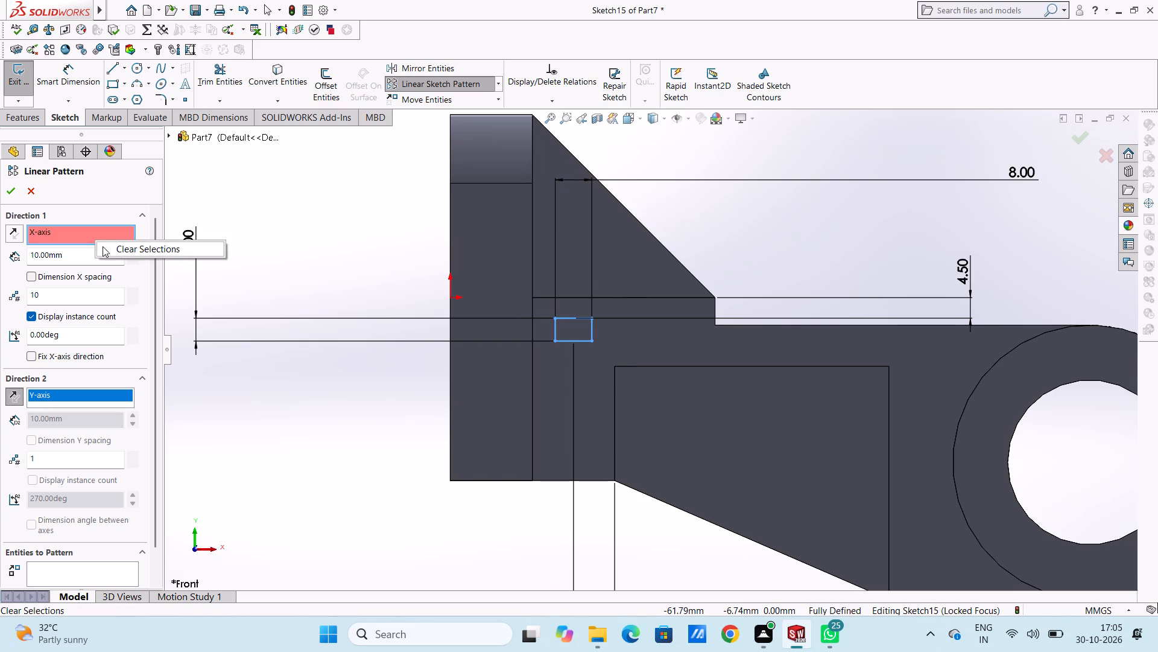
{"action": "left_click", "coordinate": [247, 261]}
{"action": "left_click", "coordinate": [80, 399]}
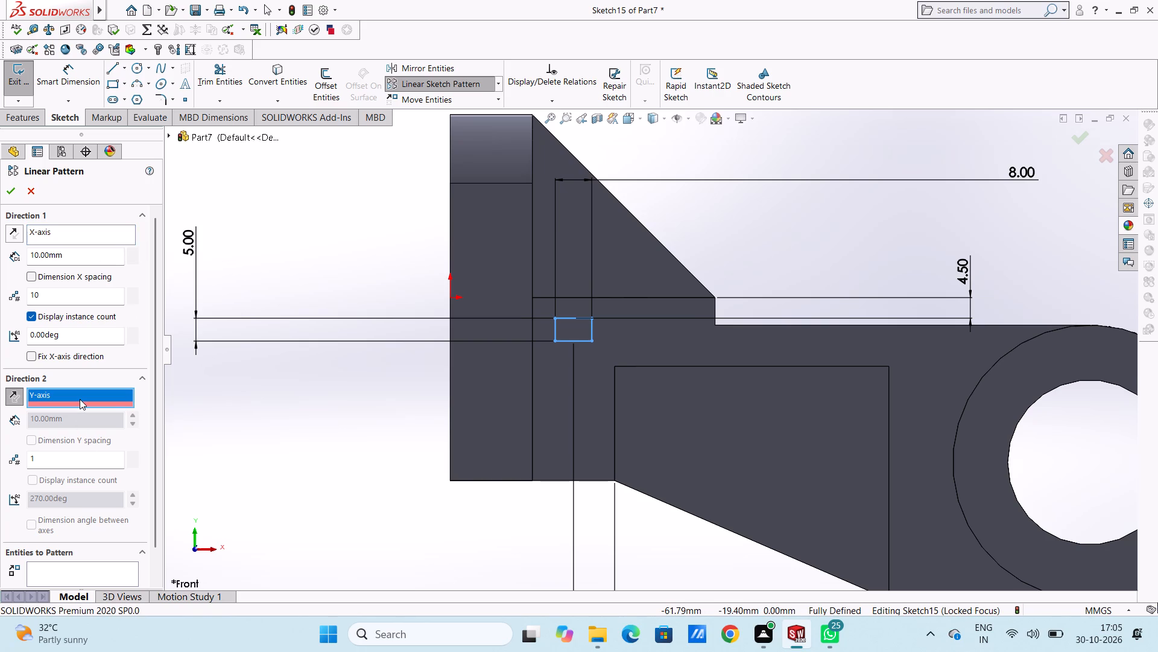
{"action": "right_click", "coordinate": [87, 393]}
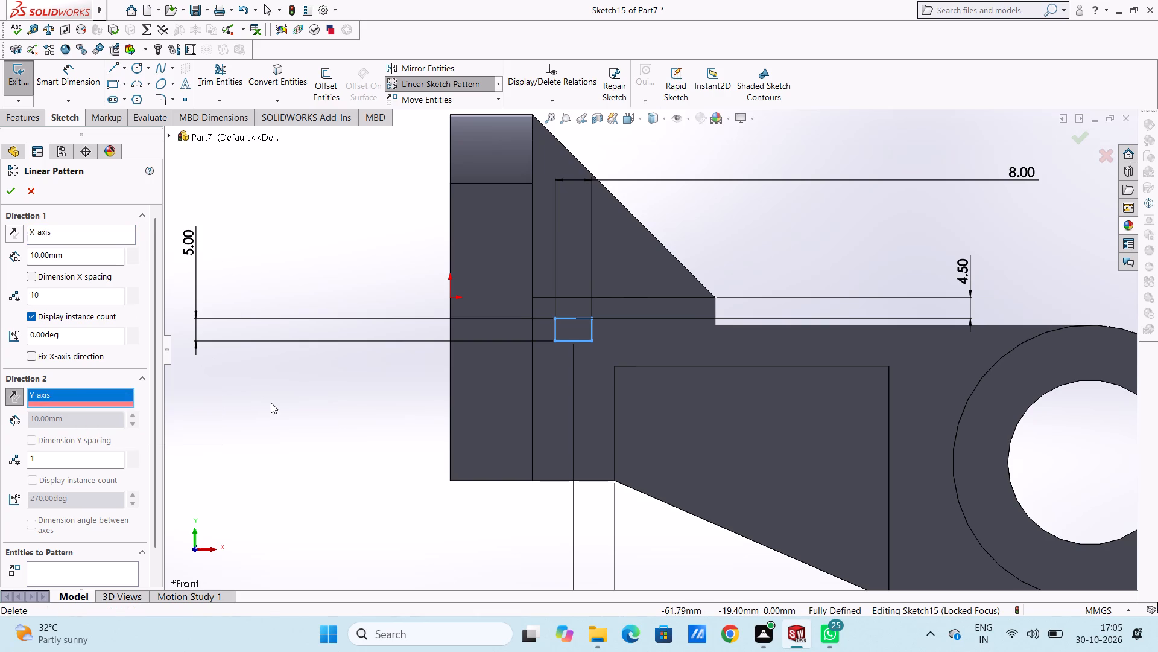
{"action": "left_click", "coordinate": [271, 403]}
{"action": "left_click", "coordinate": [100, 392]}
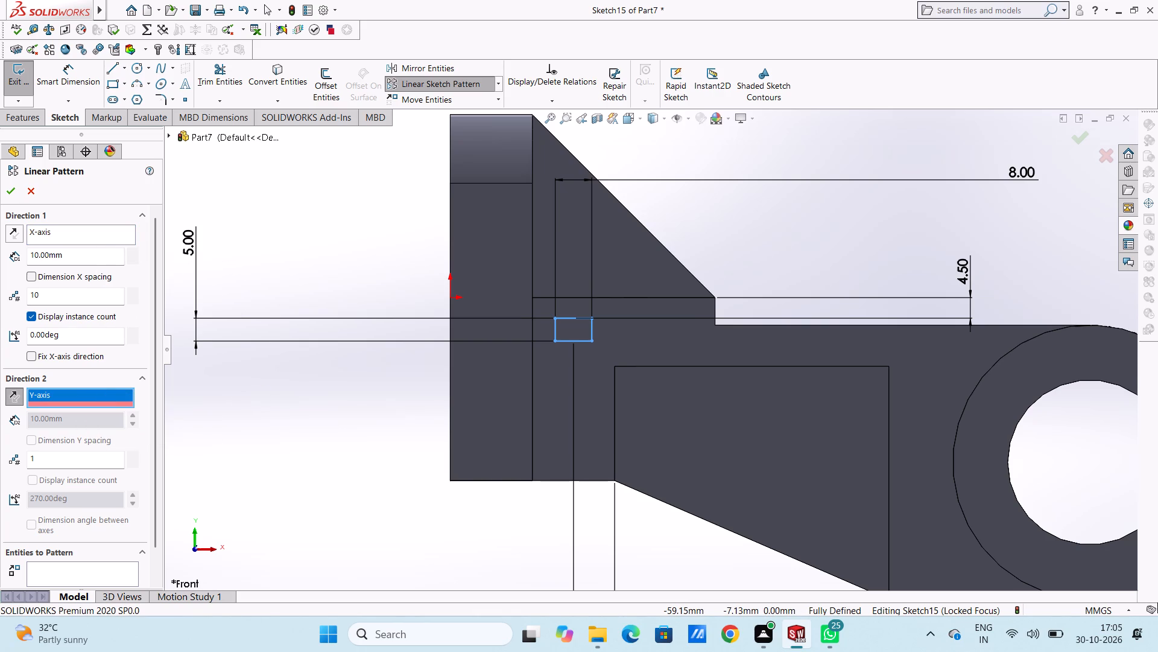
{"action": "left_click", "coordinate": [98, 241]}
{"action": "left_click", "coordinate": [100, 235]}
{"action": "right_click", "coordinate": [101, 234]}
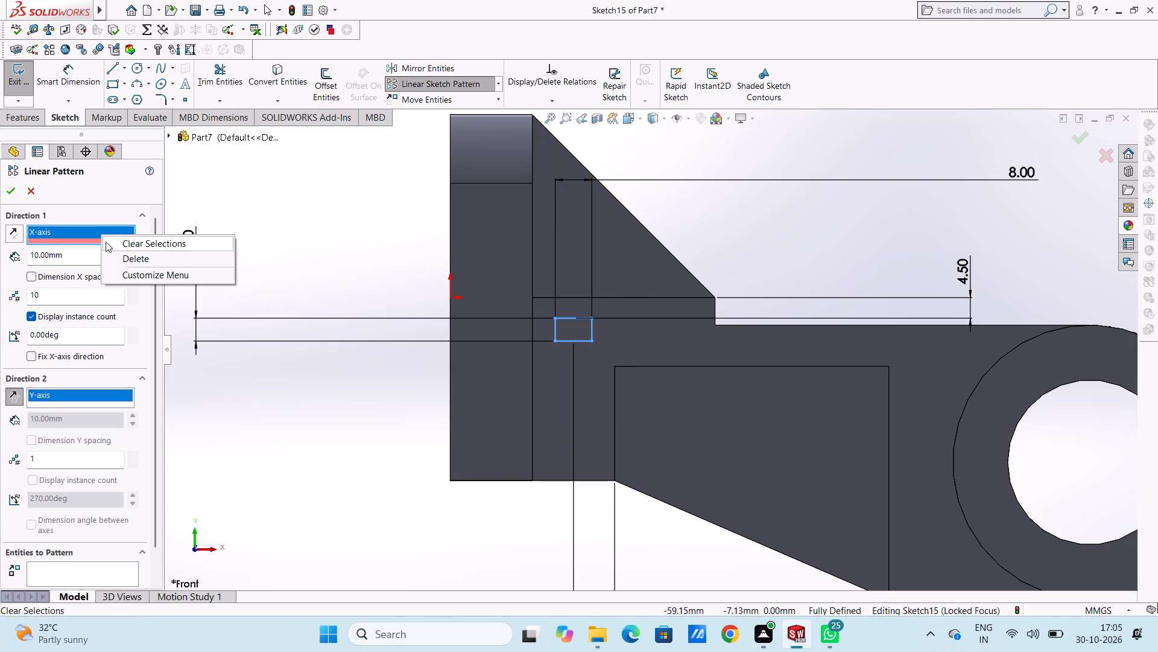
{"action": "left_click", "coordinate": [144, 261]}
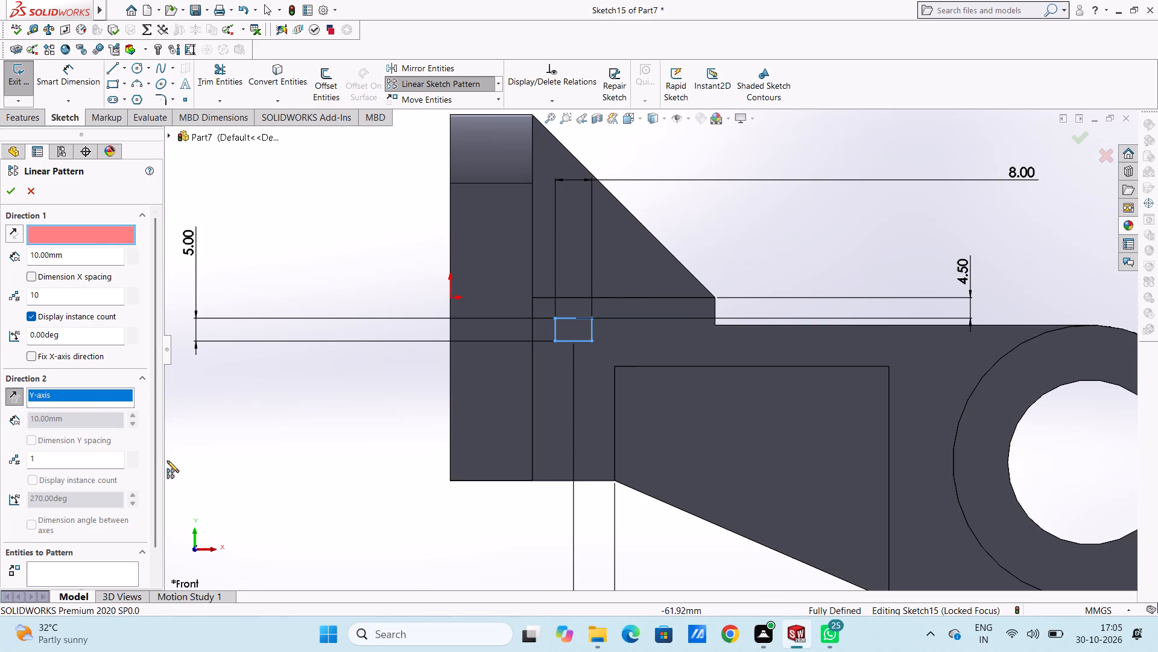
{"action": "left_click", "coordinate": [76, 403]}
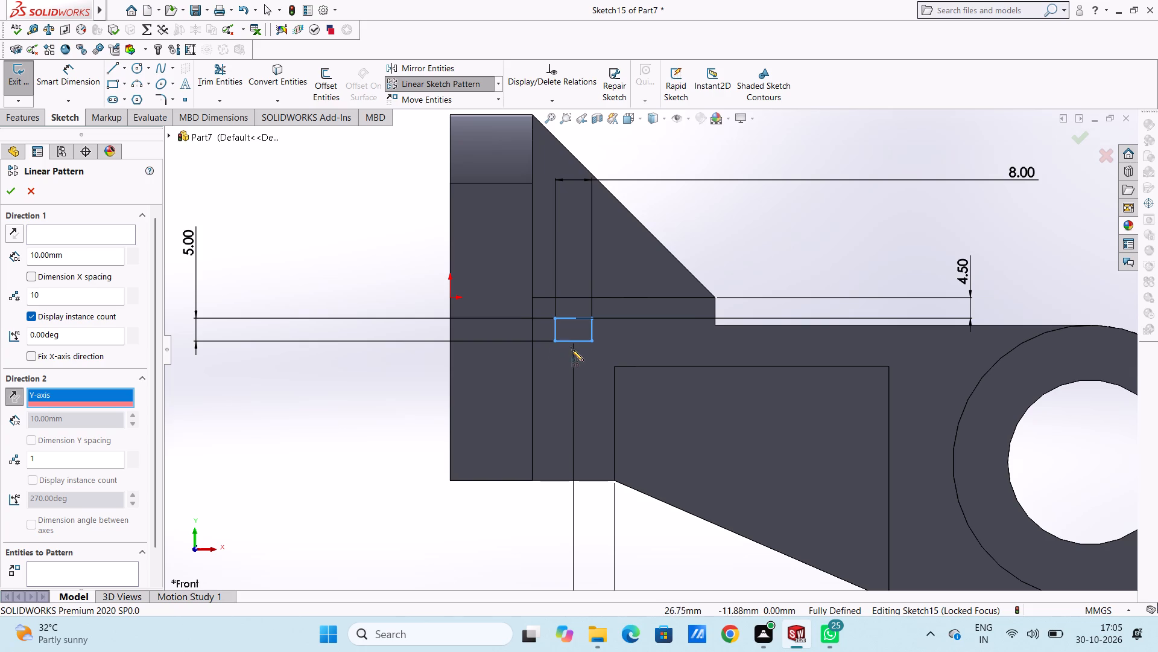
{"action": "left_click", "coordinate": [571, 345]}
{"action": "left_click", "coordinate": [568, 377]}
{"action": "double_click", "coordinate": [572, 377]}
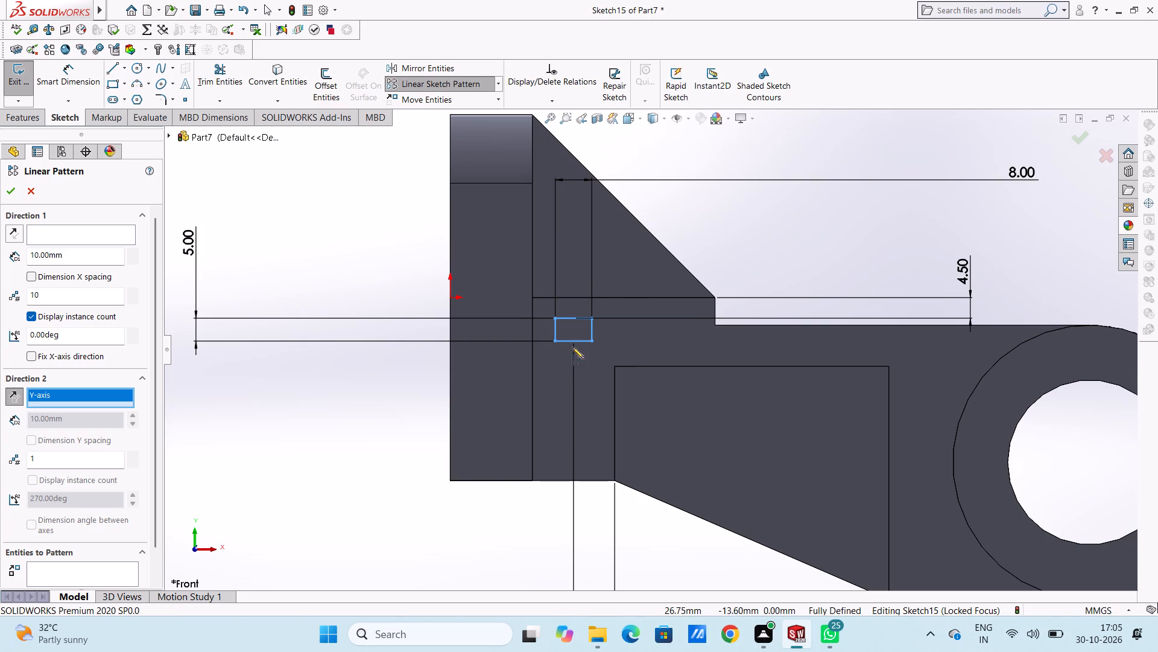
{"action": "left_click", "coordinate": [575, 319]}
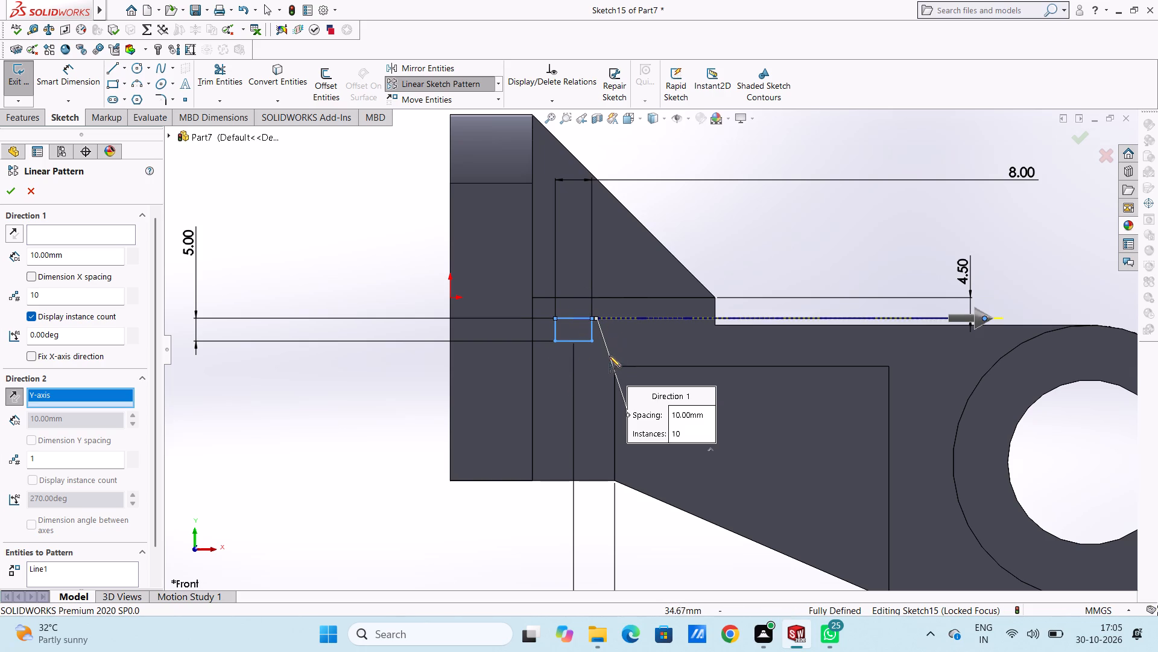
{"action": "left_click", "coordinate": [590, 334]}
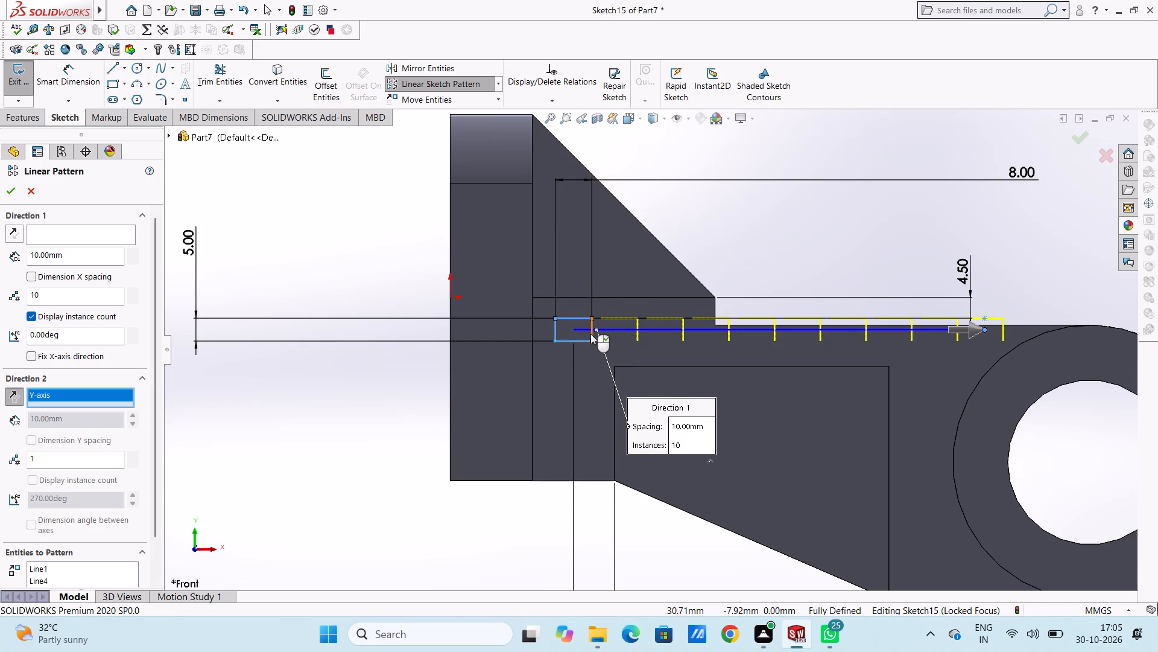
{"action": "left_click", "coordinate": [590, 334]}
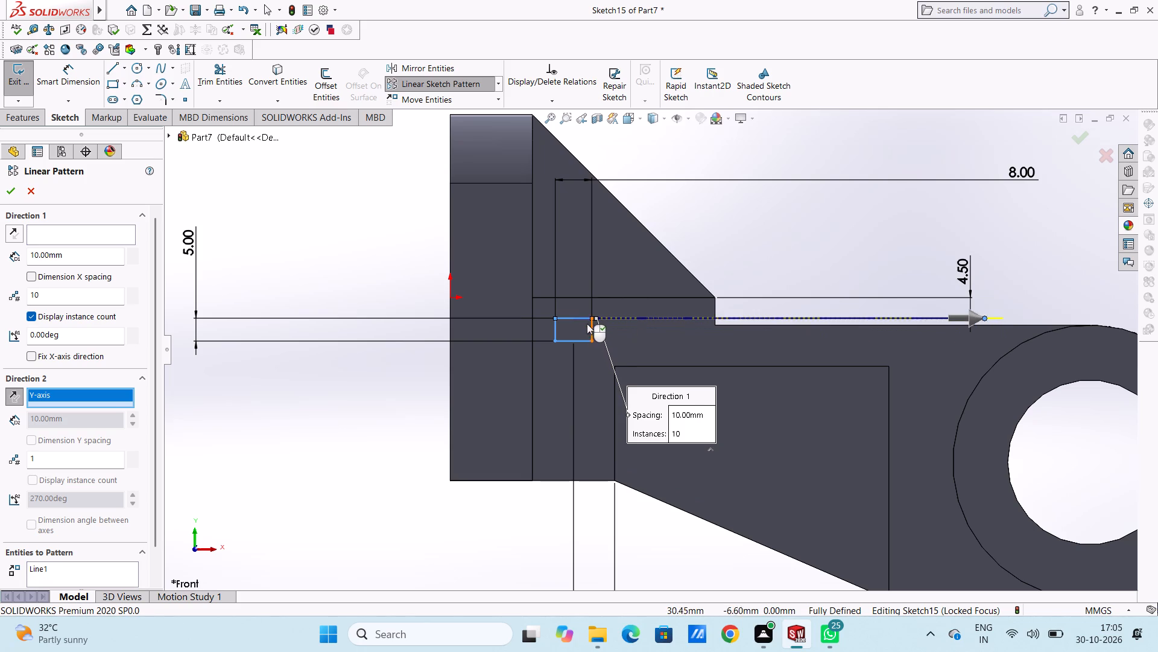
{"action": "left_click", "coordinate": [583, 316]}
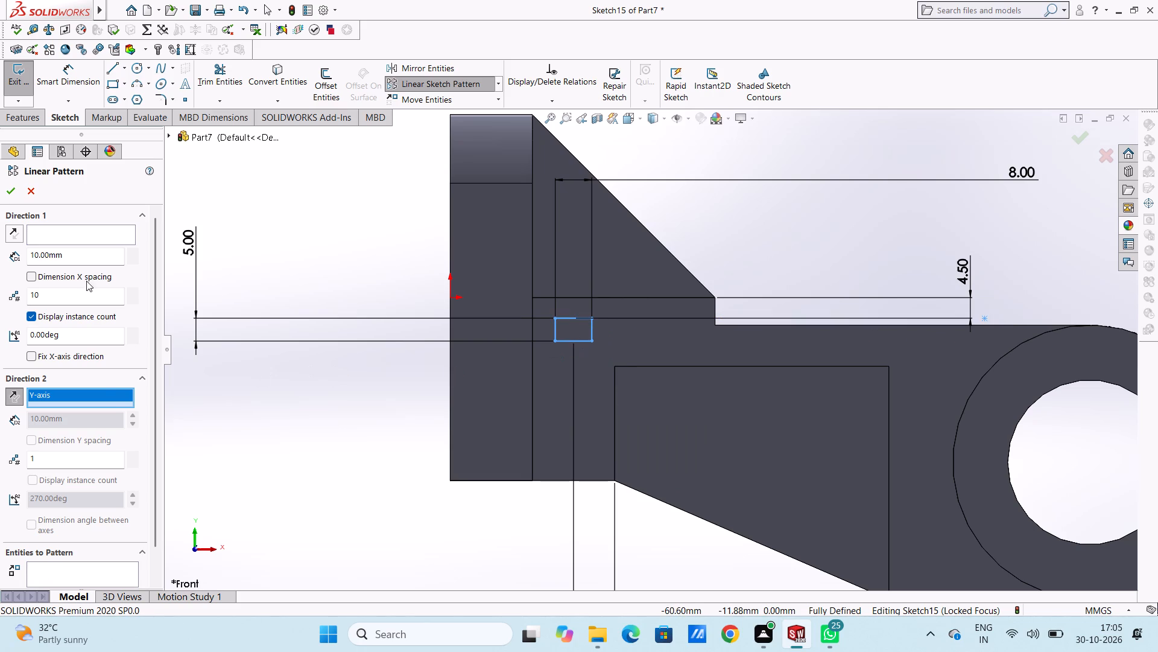
Remove the Y-axis reference from Direction 2 of the linear sketch pattern.
{"action": "right_click", "coordinate": [103, 392]}
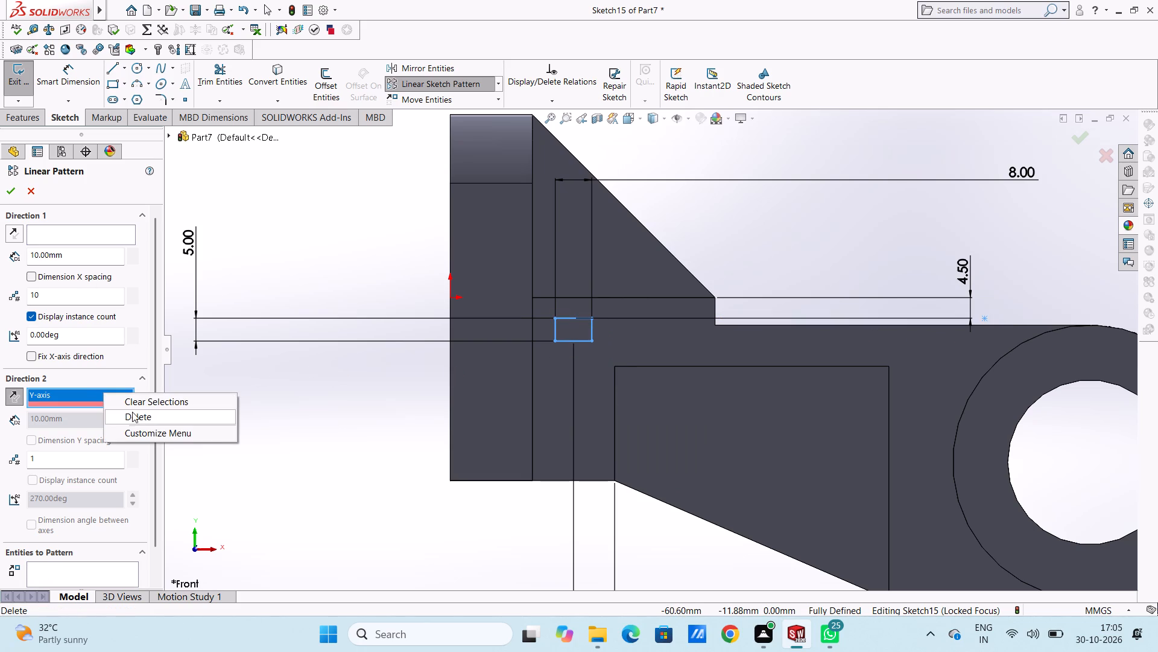
{"action": "left_click", "coordinate": [132, 412]}
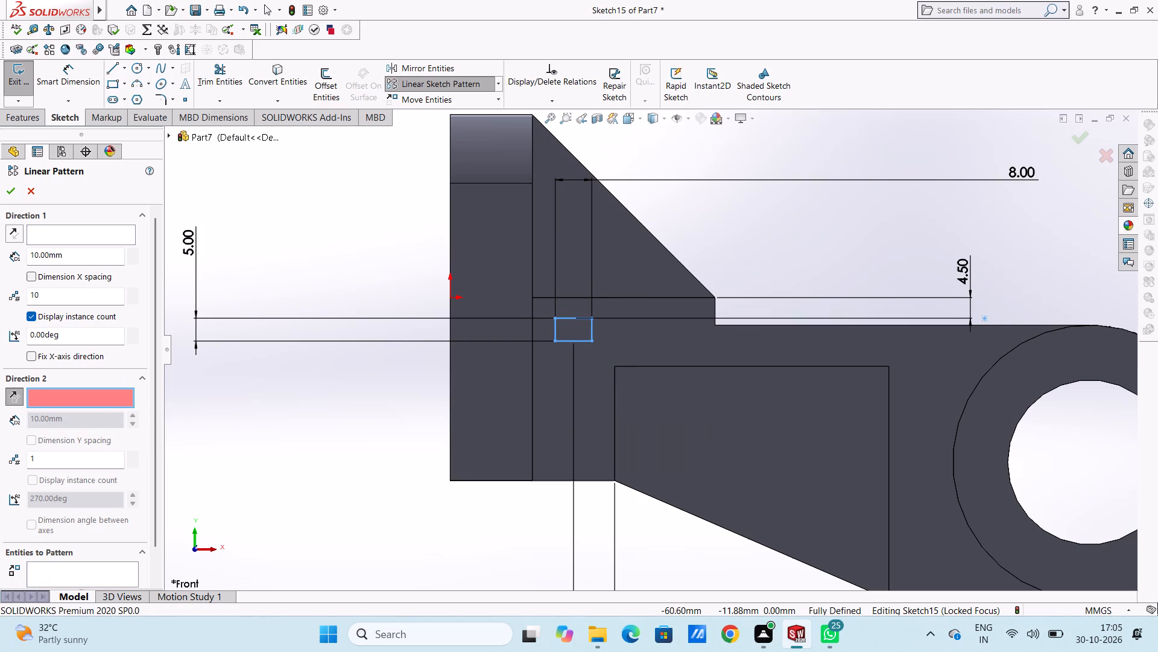
Select all four edges of the 8 by 5 mm rectangle as the entities to pattern.
{"action": "left_click", "coordinate": [71, 236]}
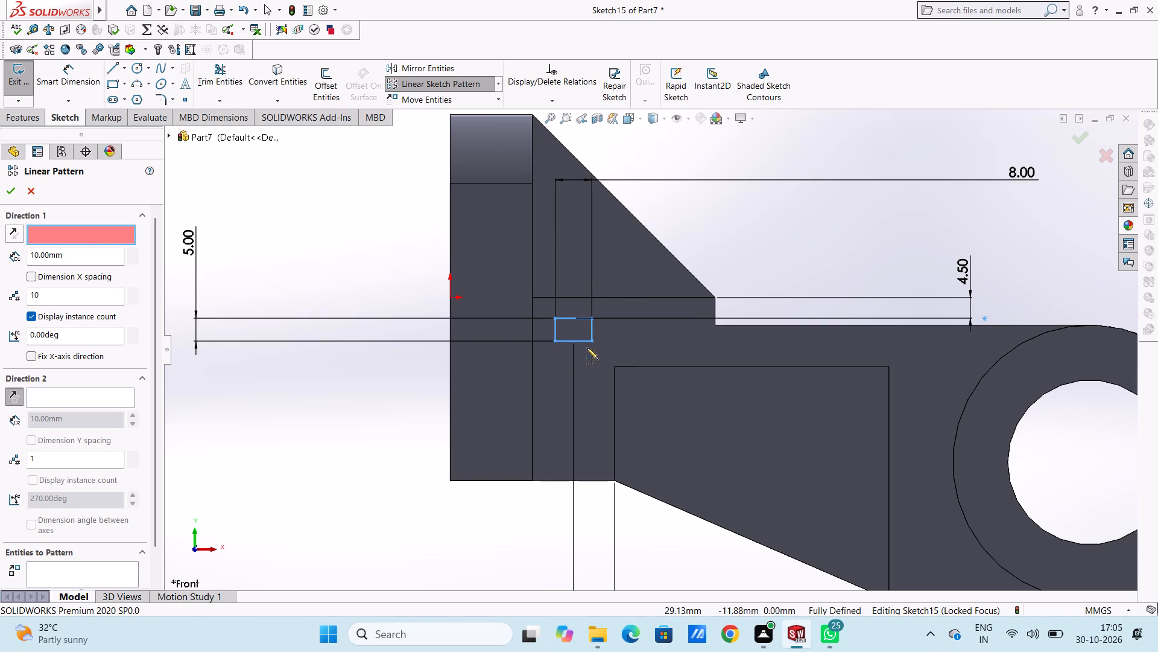
{"action": "left_click", "coordinate": [592, 330]}
{"action": "left_click", "coordinate": [592, 330]}
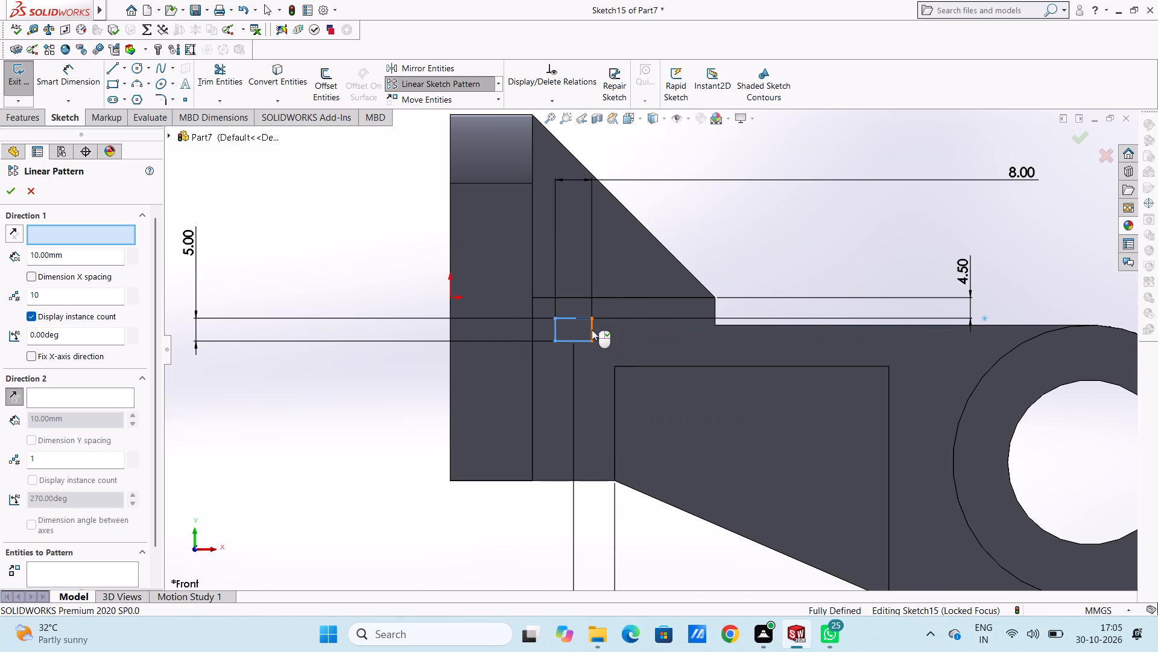
{"action": "left_click", "coordinate": [592, 330]}
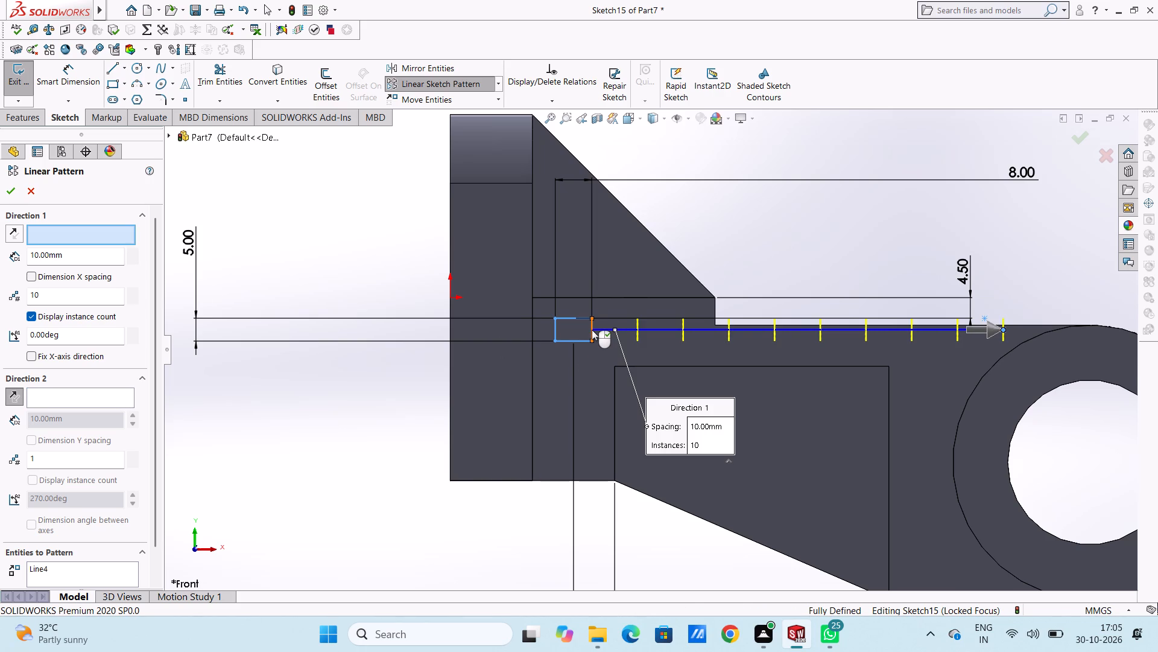
{"action": "left_click", "coordinate": [592, 330]}
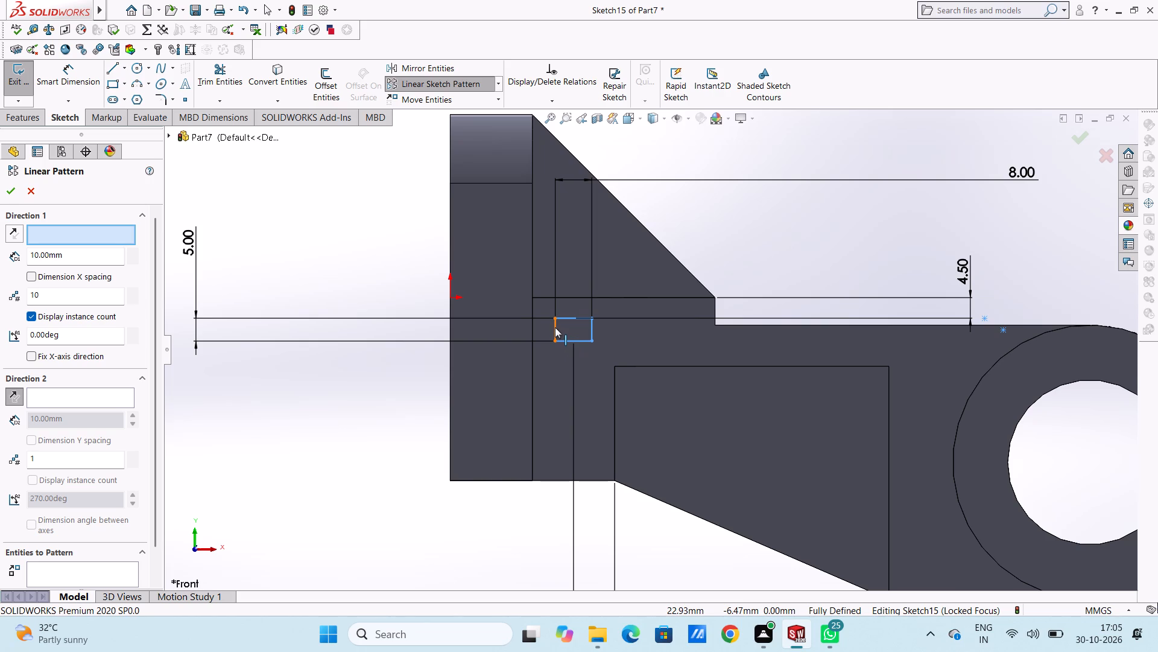
{"action": "left_click", "coordinate": [555, 327]}
{"action": "left_click", "coordinate": [563, 319], "text": "ctrl"}
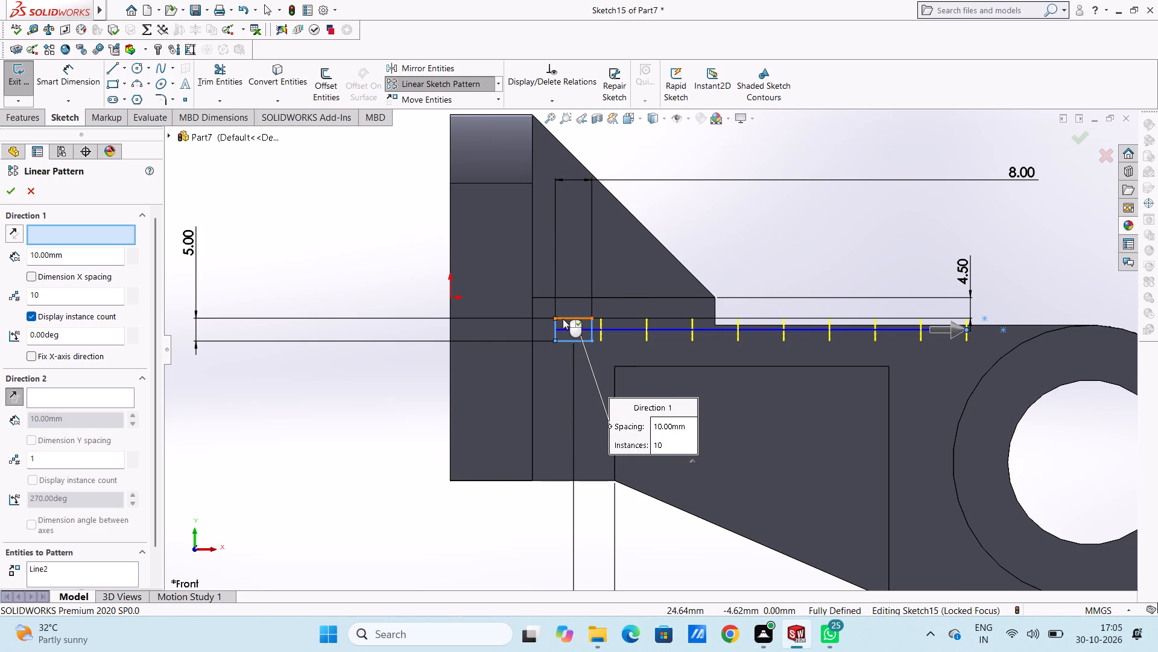
{"action": "left_click", "coordinate": [590, 324], "text": "ctrl"}
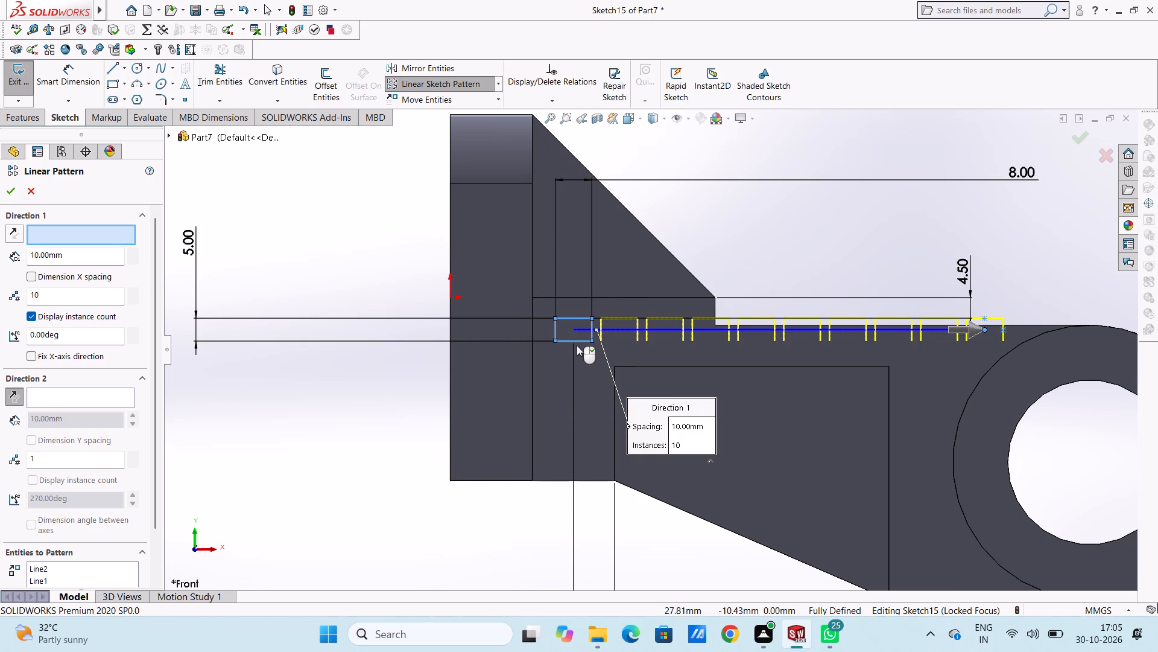
{"action": "left_click", "coordinate": [577, 341], "text": "ctrl"}
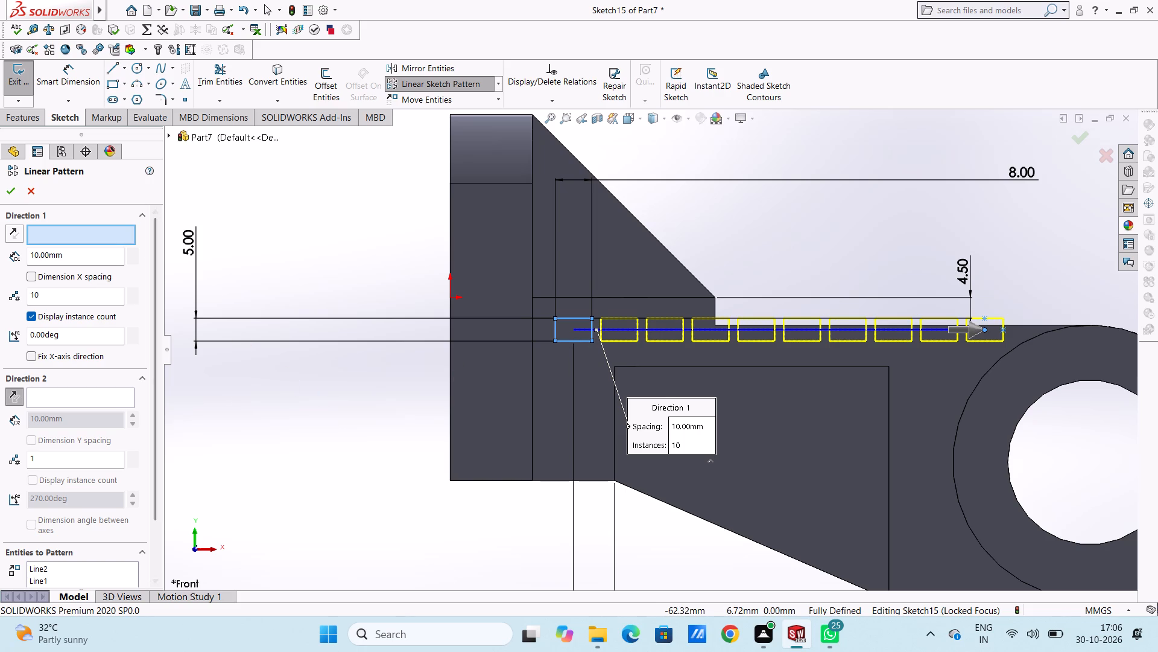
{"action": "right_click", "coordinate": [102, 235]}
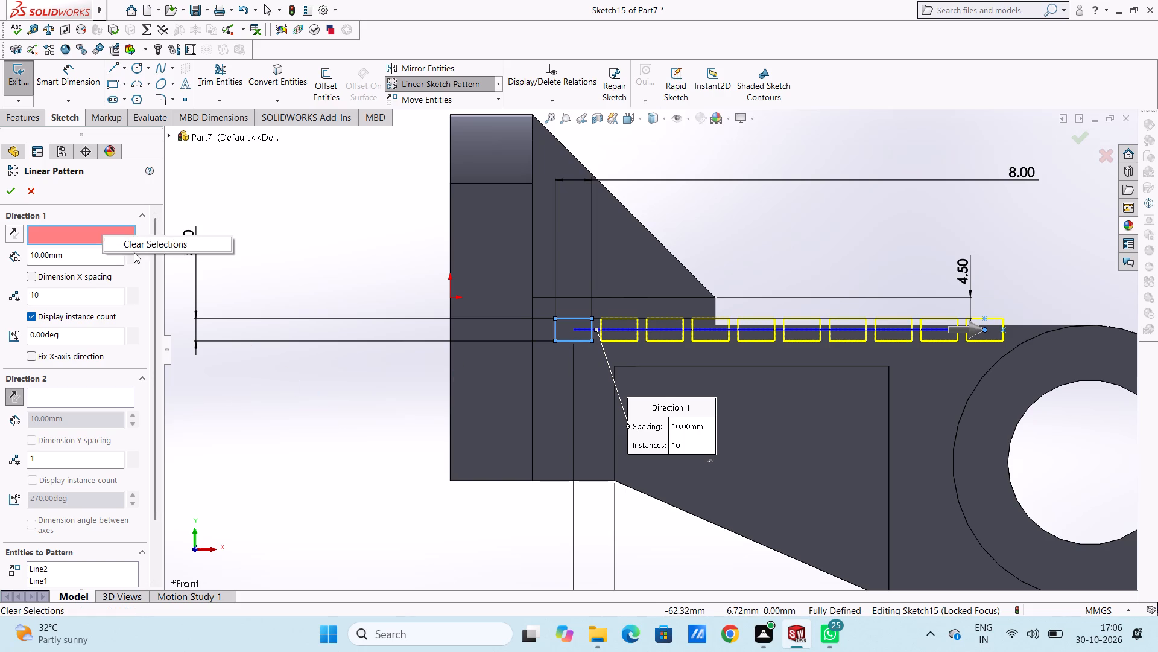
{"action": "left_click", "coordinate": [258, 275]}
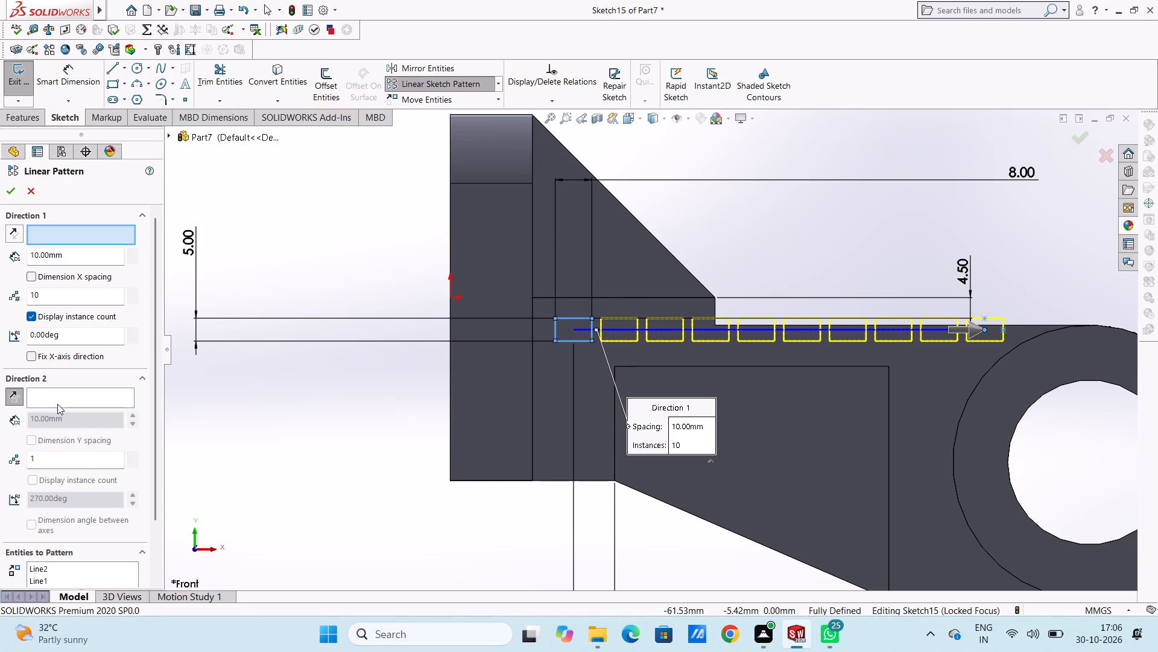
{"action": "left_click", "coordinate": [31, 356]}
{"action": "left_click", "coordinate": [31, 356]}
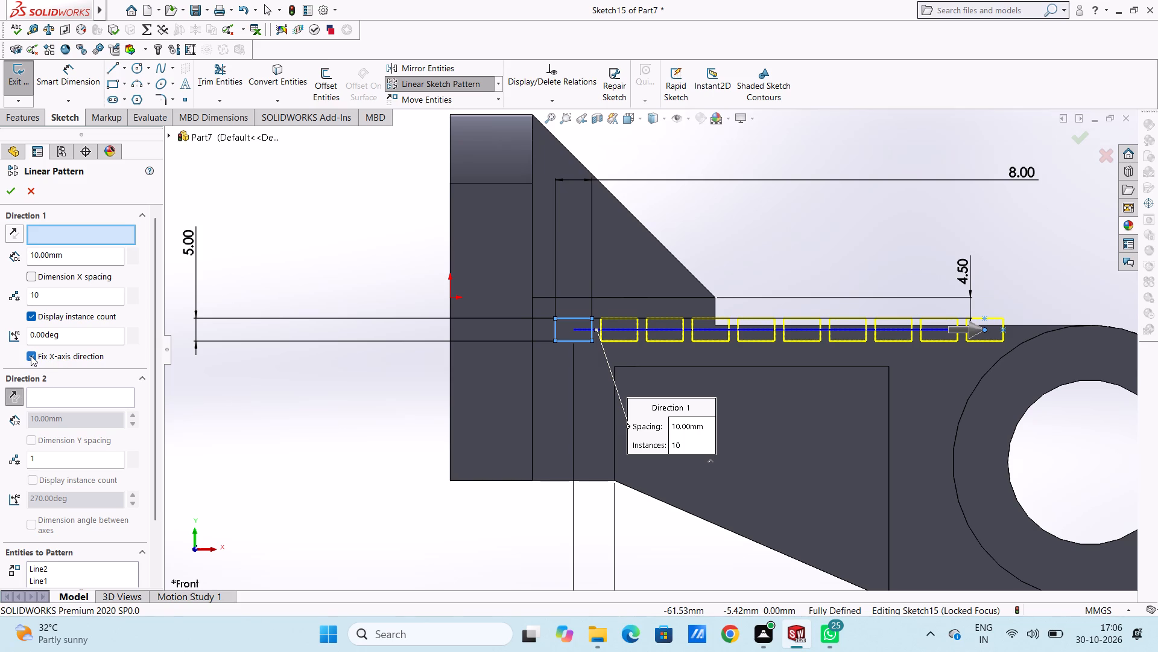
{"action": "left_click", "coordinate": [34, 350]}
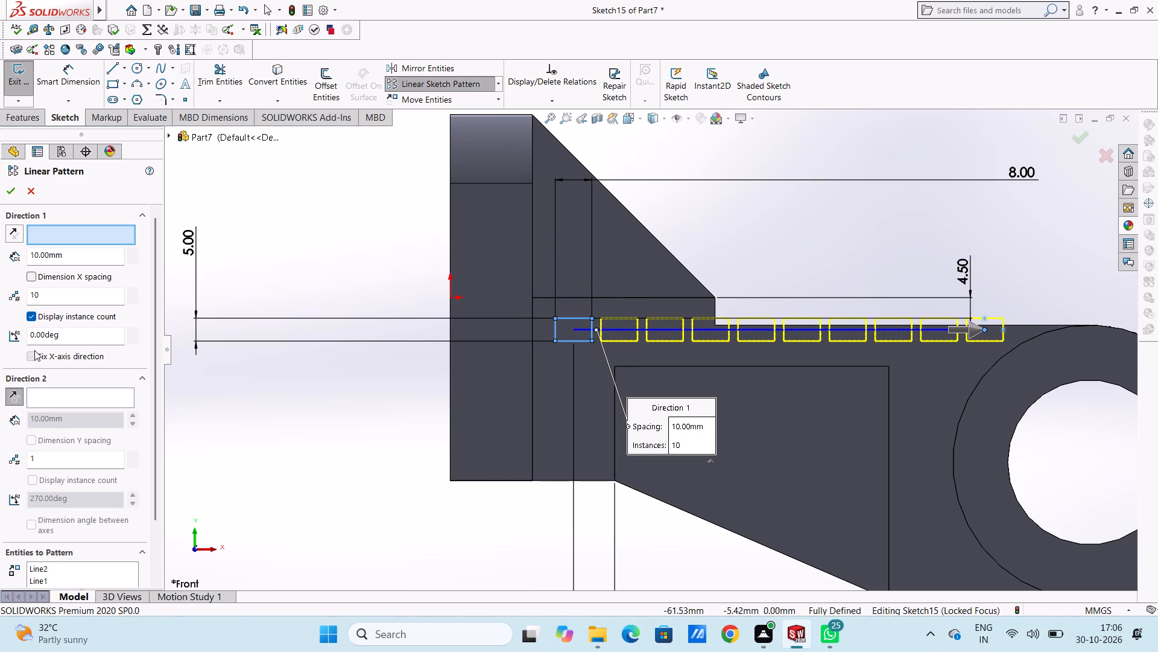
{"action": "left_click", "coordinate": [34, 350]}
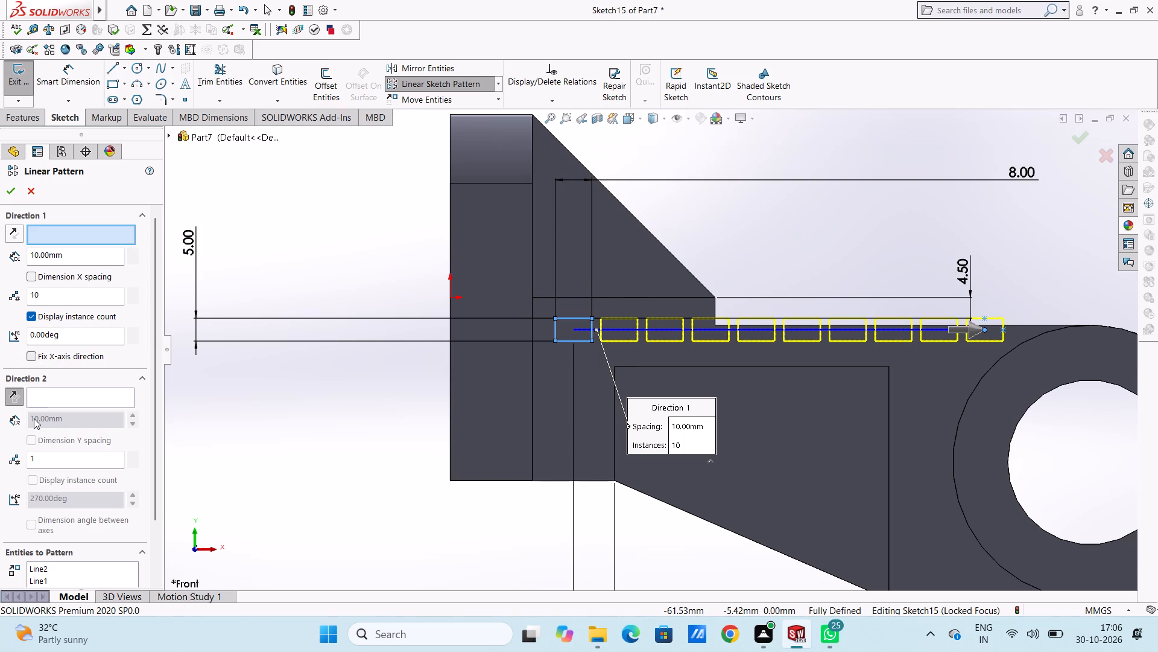
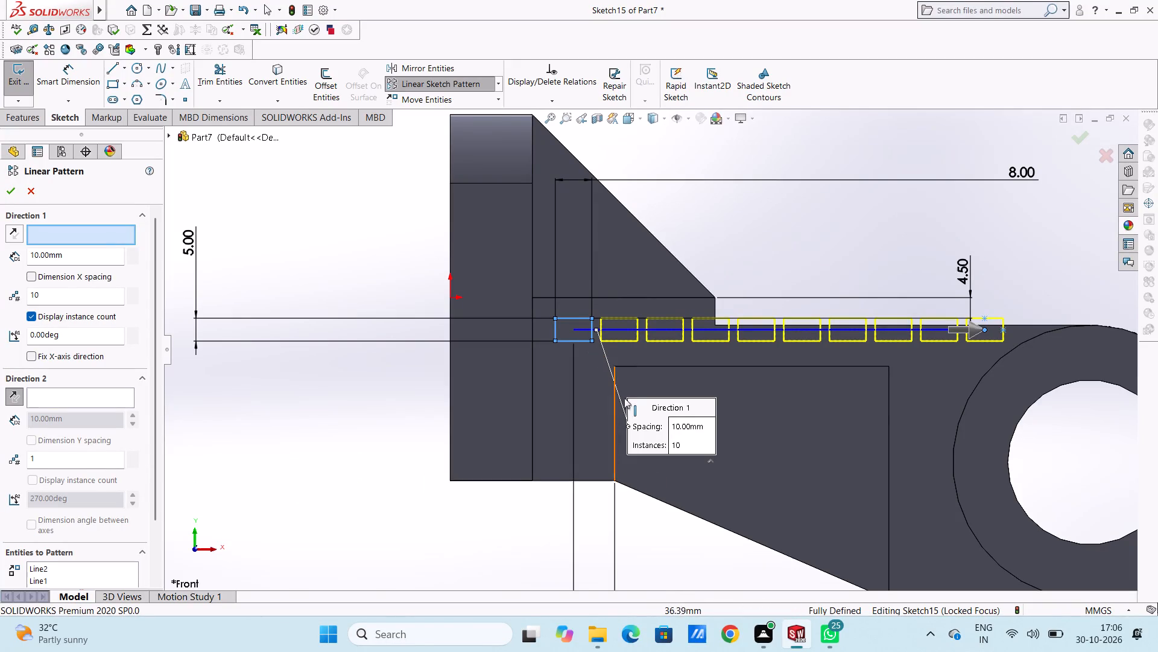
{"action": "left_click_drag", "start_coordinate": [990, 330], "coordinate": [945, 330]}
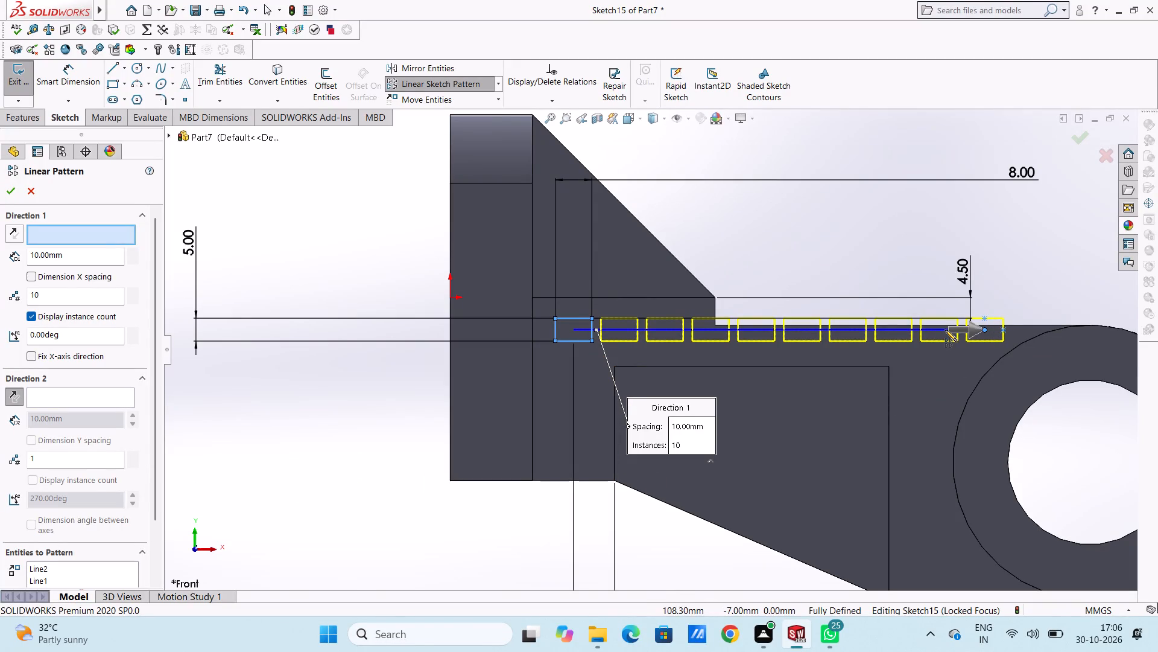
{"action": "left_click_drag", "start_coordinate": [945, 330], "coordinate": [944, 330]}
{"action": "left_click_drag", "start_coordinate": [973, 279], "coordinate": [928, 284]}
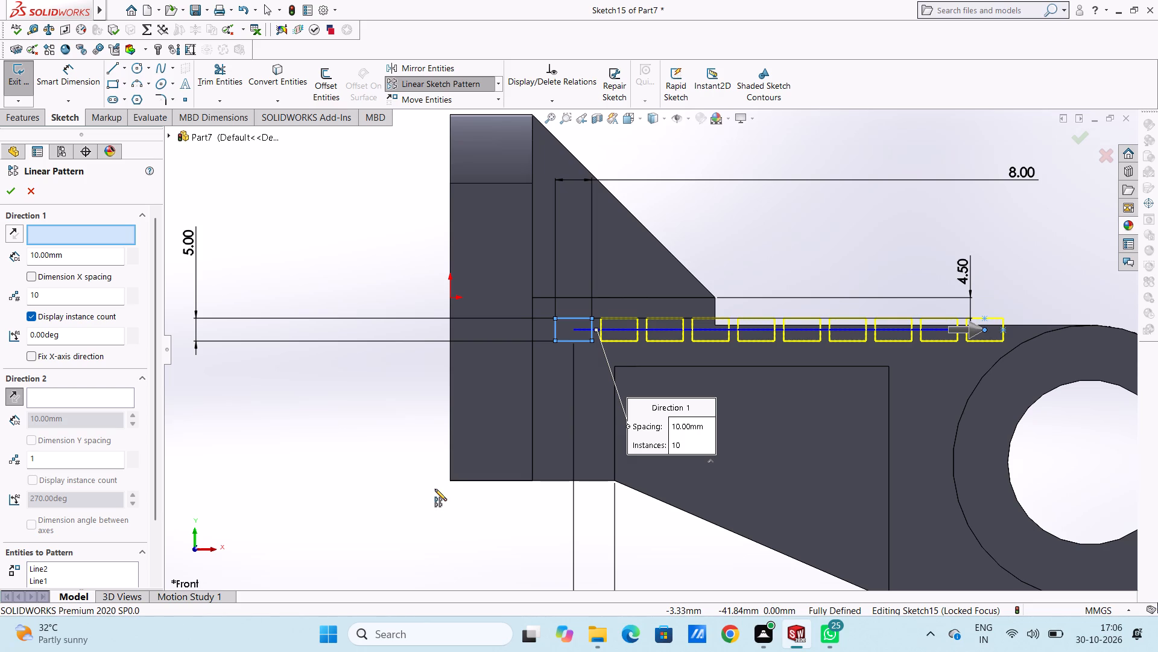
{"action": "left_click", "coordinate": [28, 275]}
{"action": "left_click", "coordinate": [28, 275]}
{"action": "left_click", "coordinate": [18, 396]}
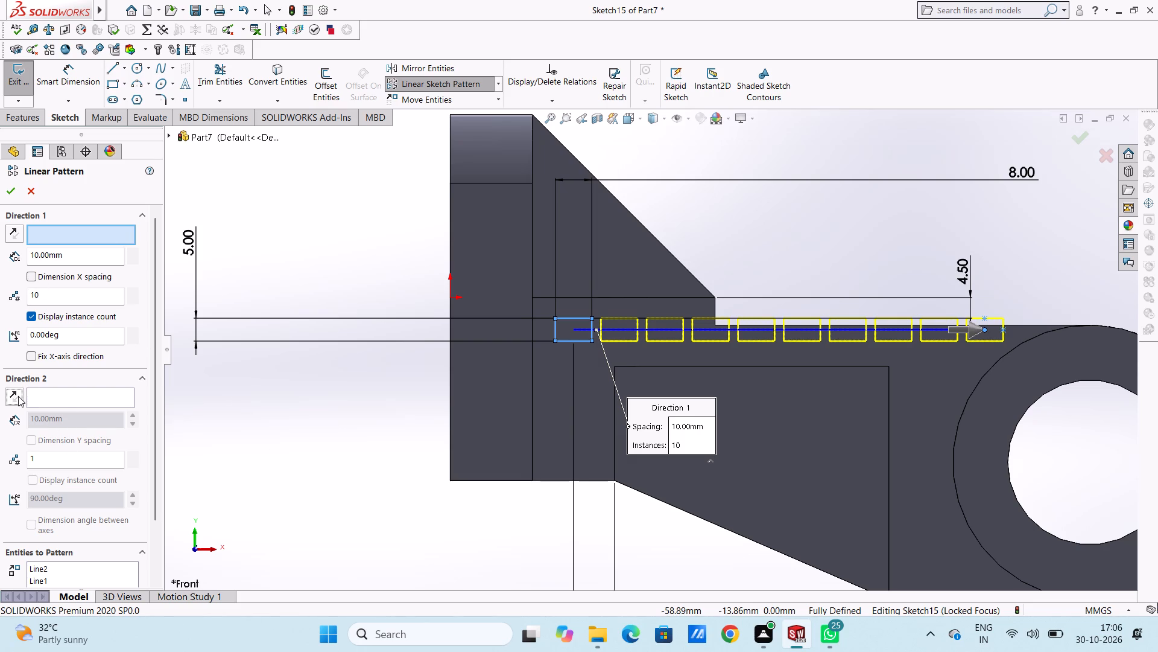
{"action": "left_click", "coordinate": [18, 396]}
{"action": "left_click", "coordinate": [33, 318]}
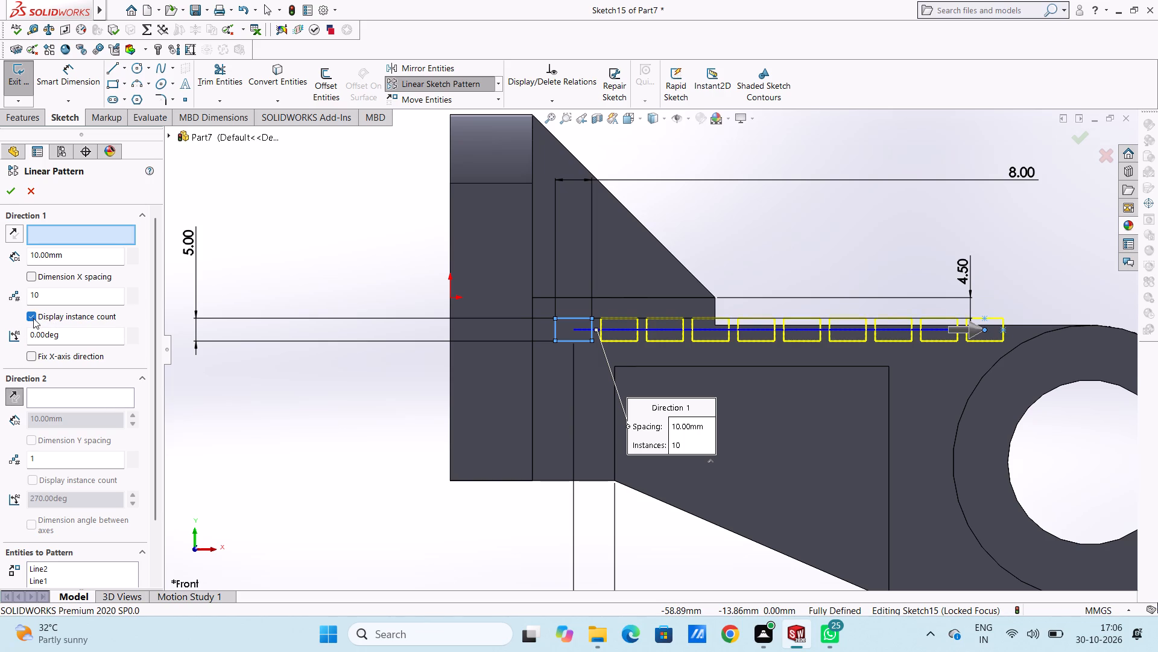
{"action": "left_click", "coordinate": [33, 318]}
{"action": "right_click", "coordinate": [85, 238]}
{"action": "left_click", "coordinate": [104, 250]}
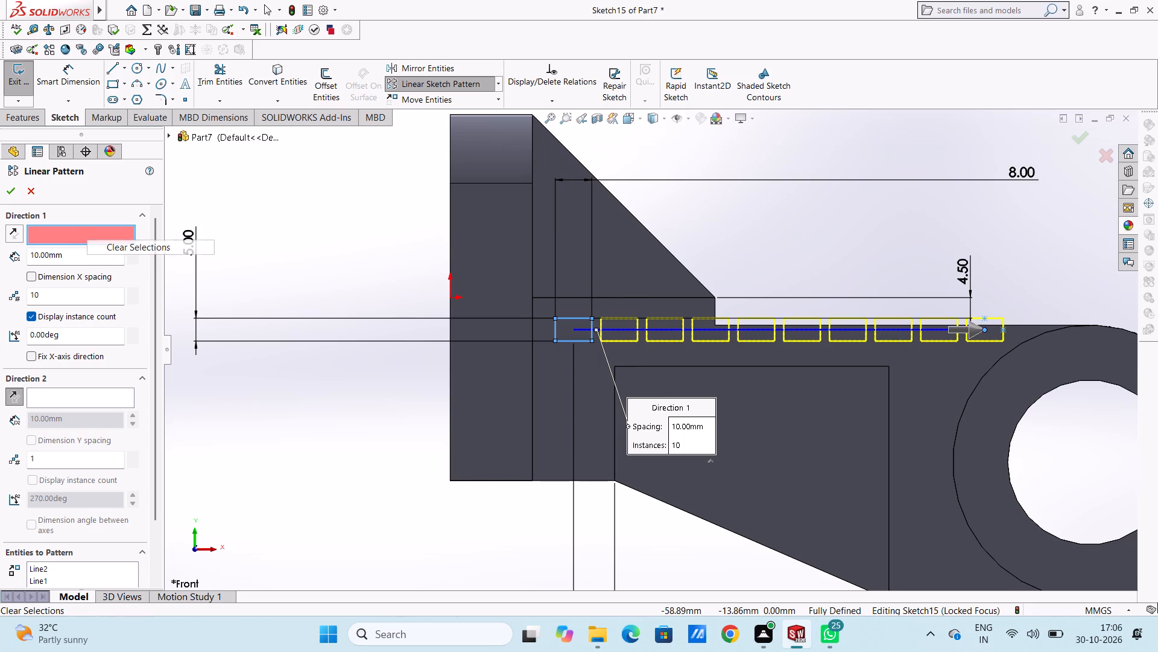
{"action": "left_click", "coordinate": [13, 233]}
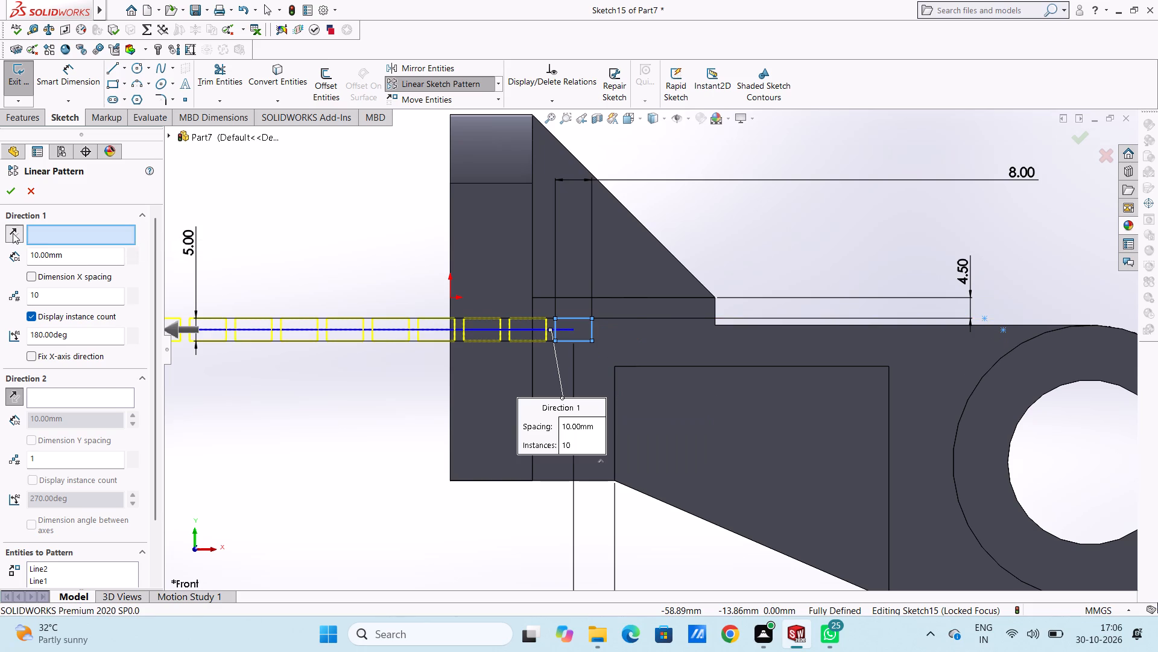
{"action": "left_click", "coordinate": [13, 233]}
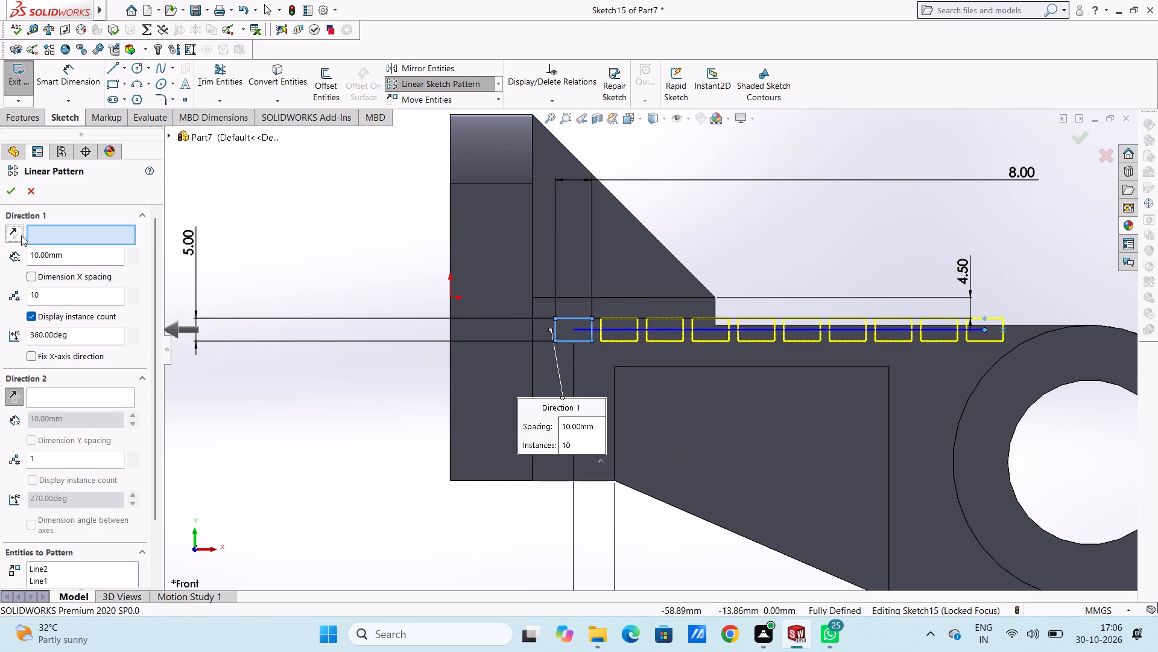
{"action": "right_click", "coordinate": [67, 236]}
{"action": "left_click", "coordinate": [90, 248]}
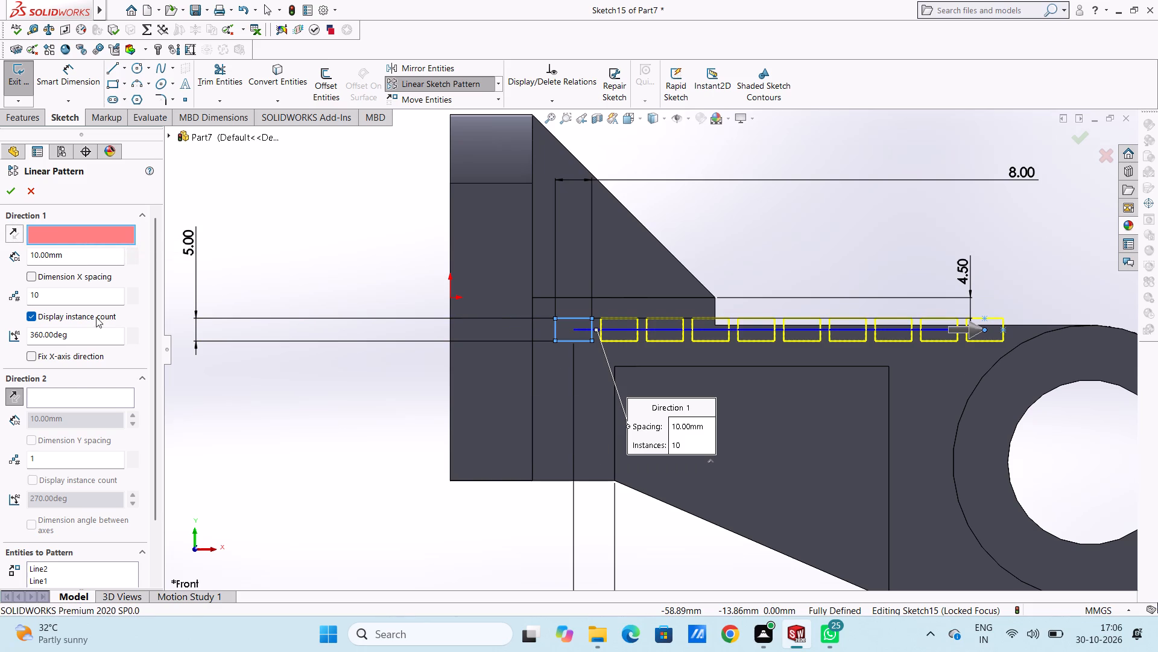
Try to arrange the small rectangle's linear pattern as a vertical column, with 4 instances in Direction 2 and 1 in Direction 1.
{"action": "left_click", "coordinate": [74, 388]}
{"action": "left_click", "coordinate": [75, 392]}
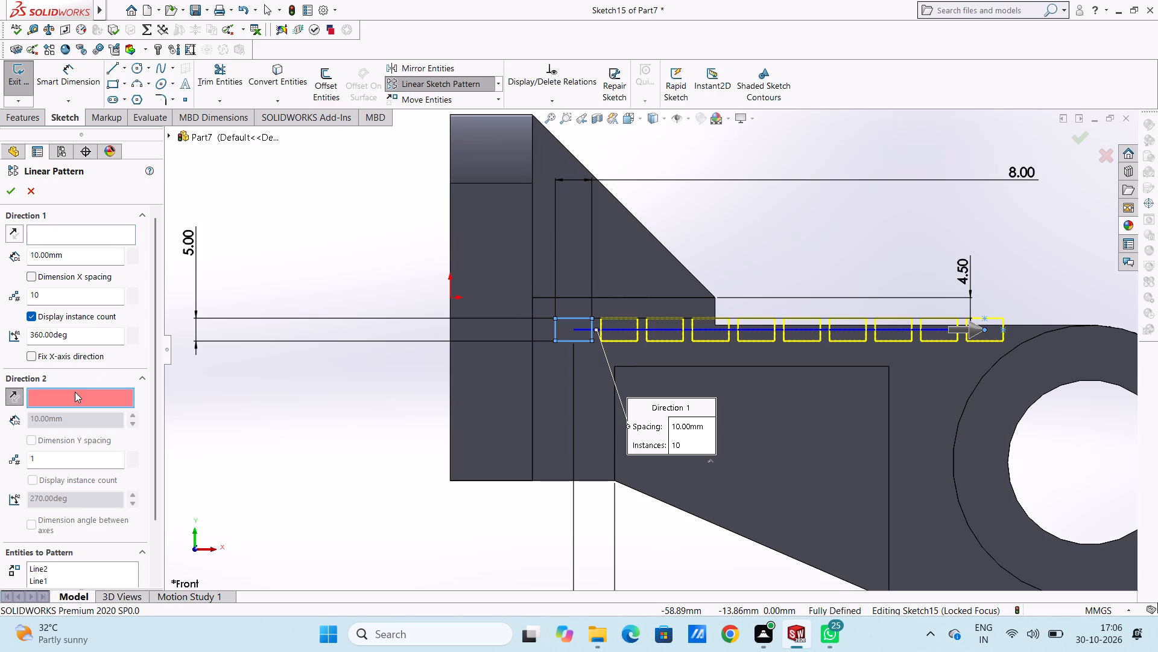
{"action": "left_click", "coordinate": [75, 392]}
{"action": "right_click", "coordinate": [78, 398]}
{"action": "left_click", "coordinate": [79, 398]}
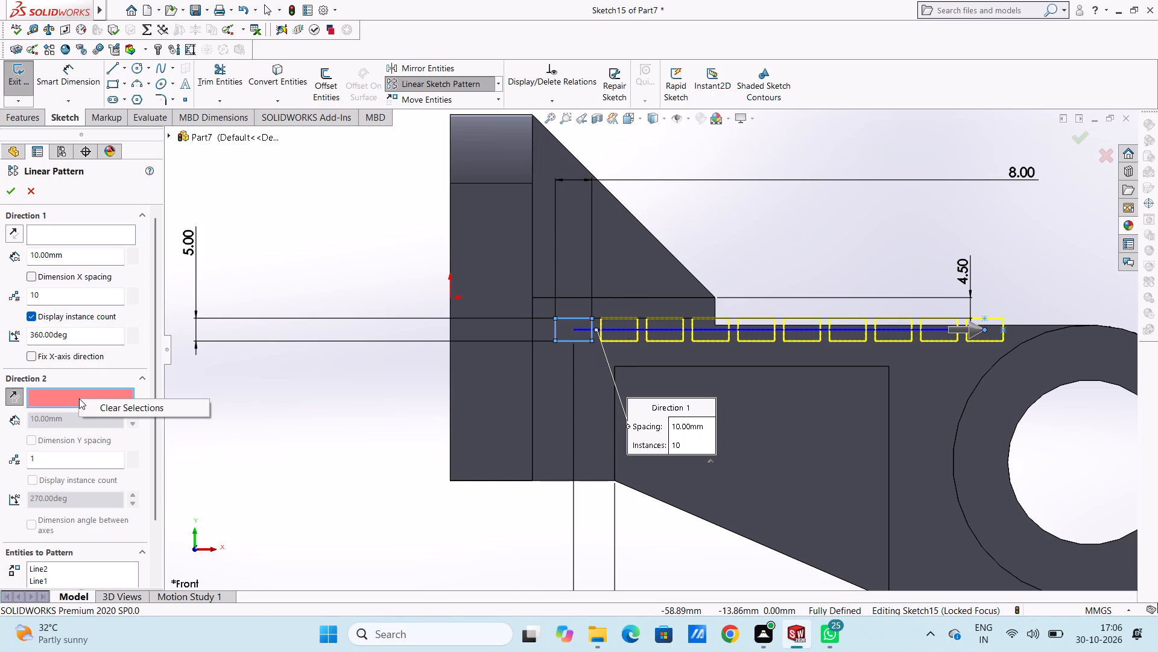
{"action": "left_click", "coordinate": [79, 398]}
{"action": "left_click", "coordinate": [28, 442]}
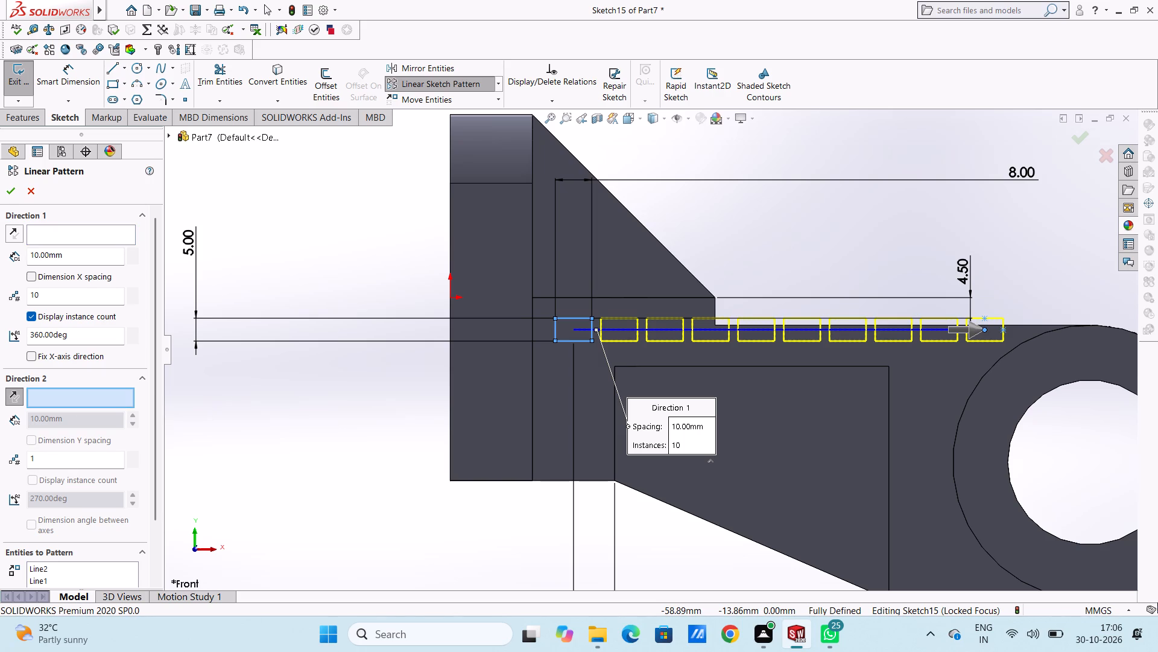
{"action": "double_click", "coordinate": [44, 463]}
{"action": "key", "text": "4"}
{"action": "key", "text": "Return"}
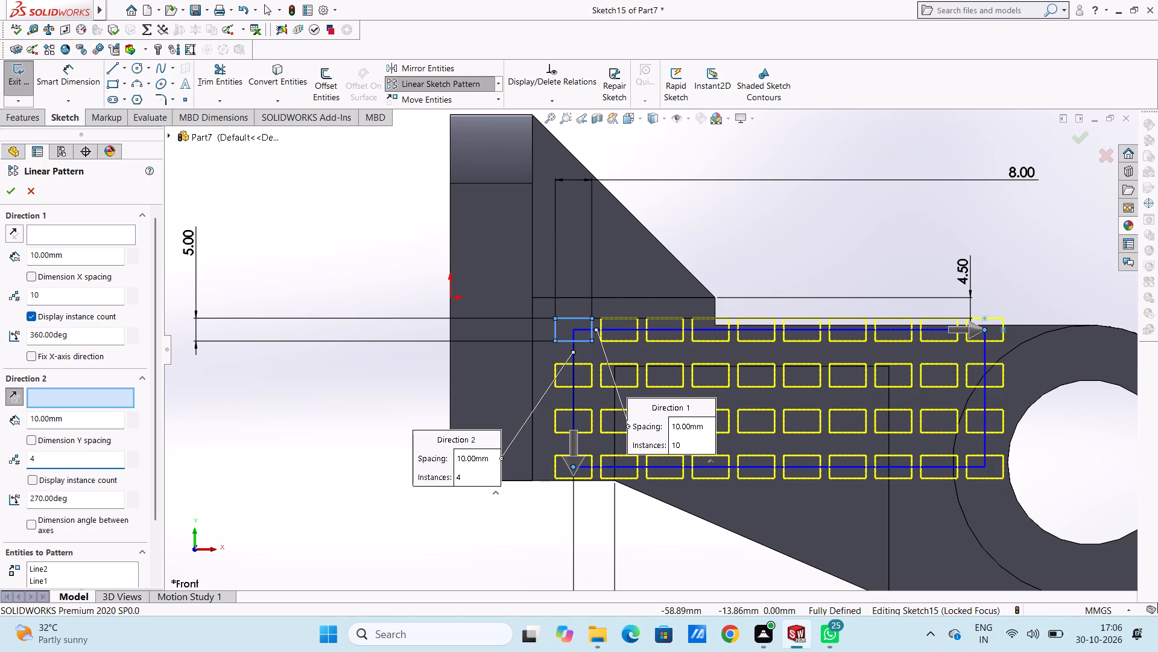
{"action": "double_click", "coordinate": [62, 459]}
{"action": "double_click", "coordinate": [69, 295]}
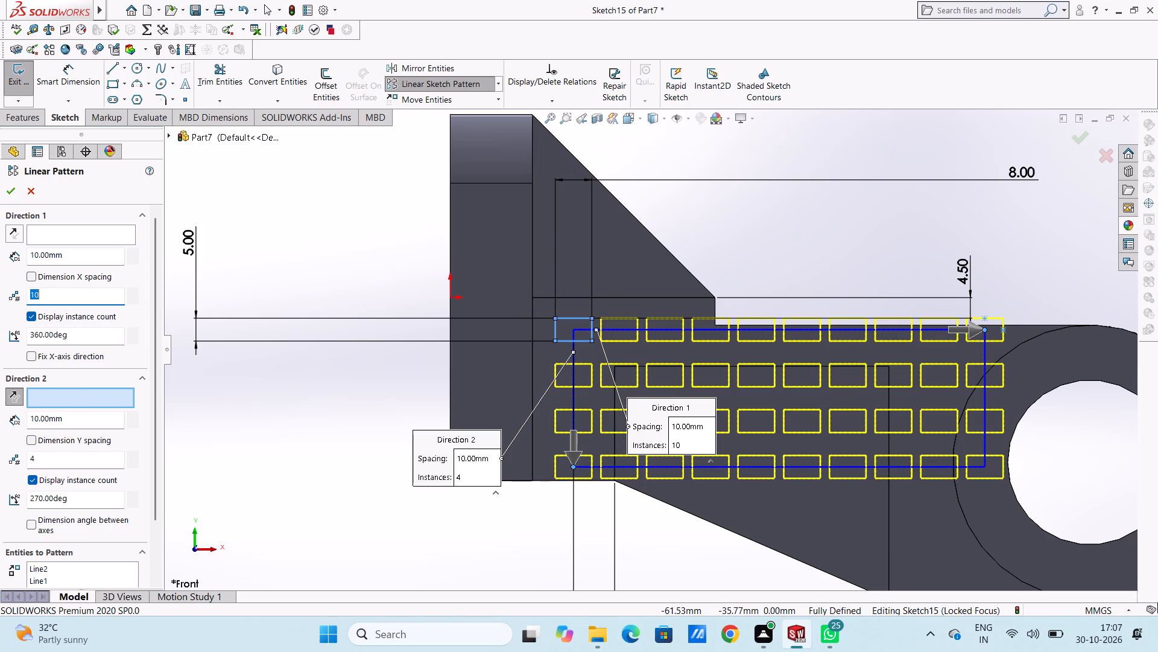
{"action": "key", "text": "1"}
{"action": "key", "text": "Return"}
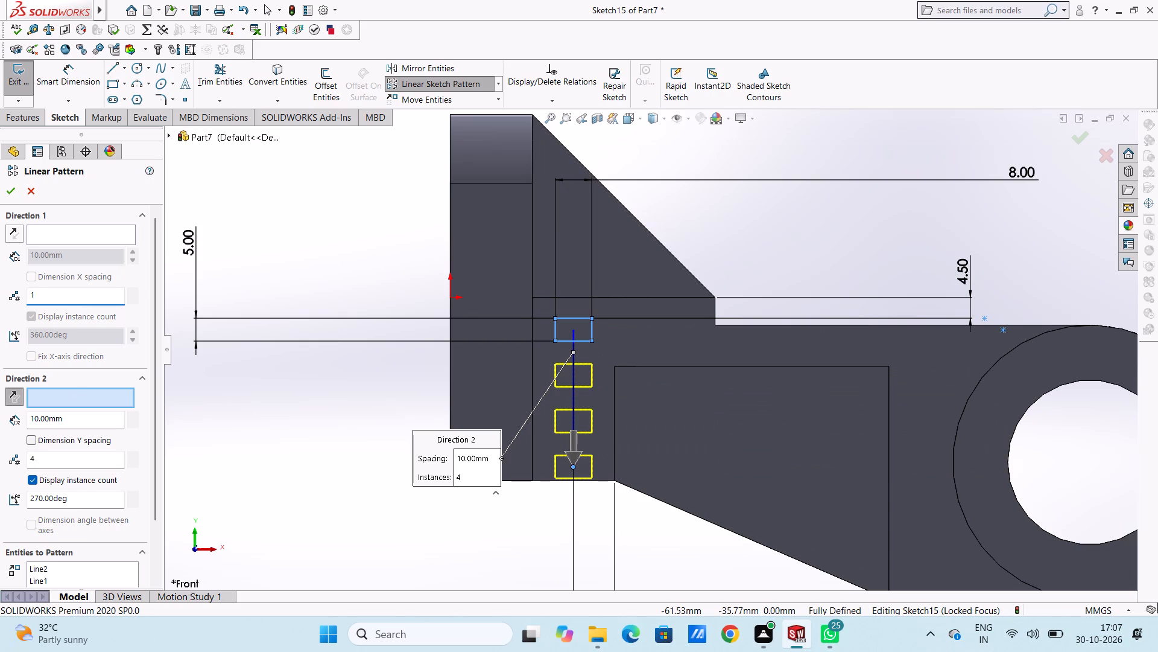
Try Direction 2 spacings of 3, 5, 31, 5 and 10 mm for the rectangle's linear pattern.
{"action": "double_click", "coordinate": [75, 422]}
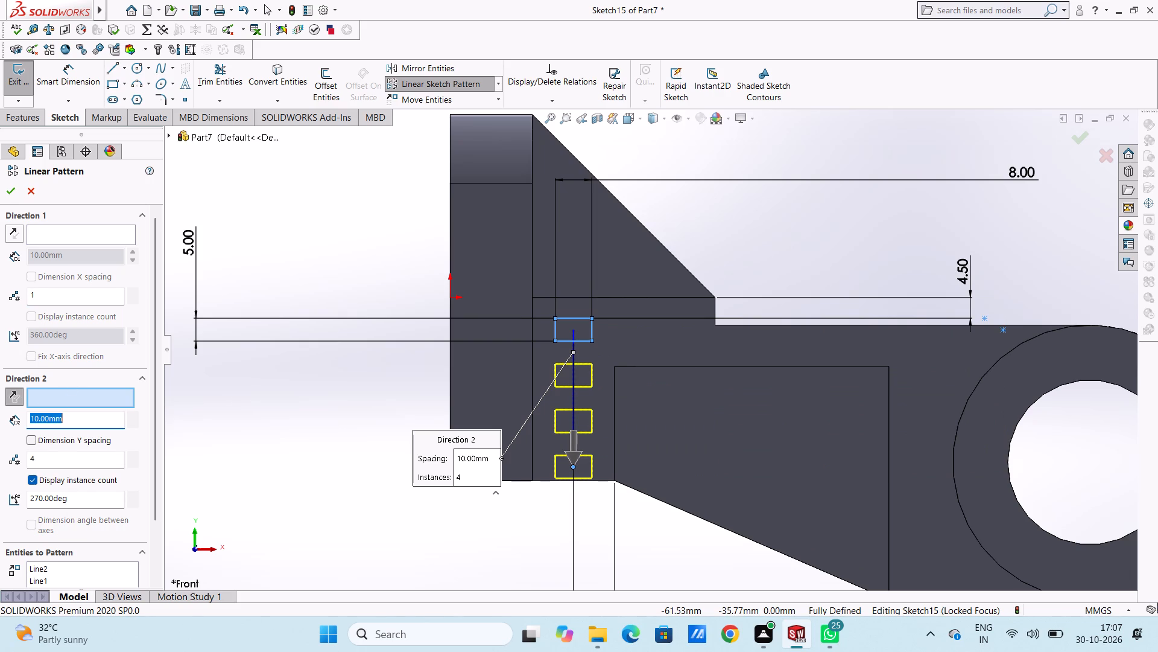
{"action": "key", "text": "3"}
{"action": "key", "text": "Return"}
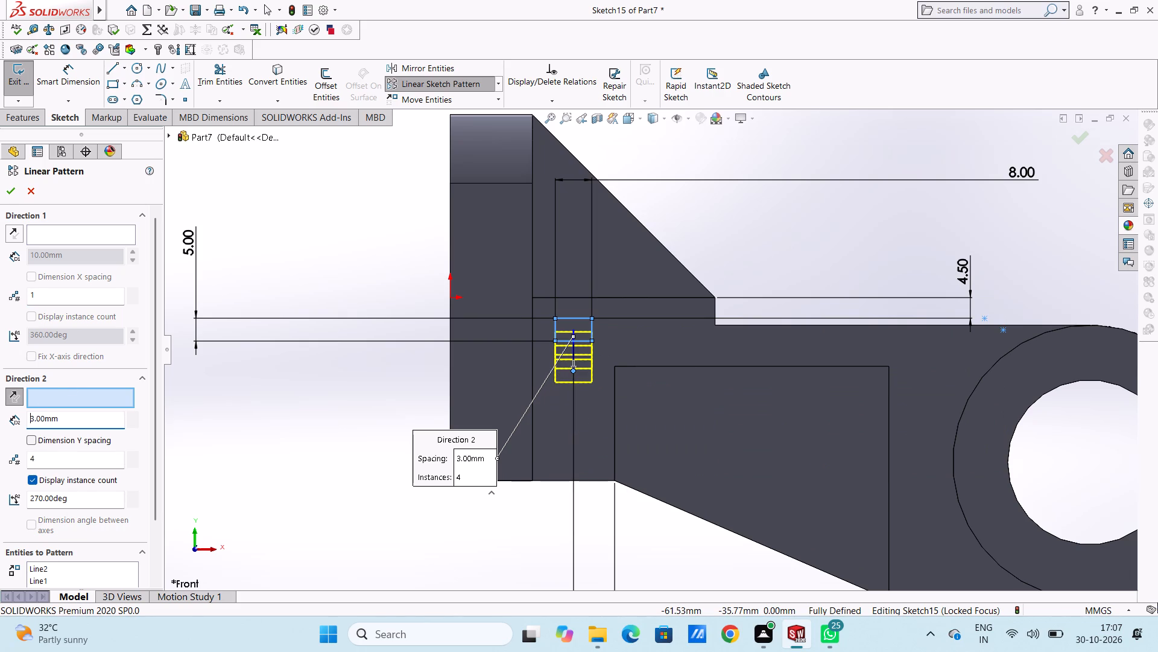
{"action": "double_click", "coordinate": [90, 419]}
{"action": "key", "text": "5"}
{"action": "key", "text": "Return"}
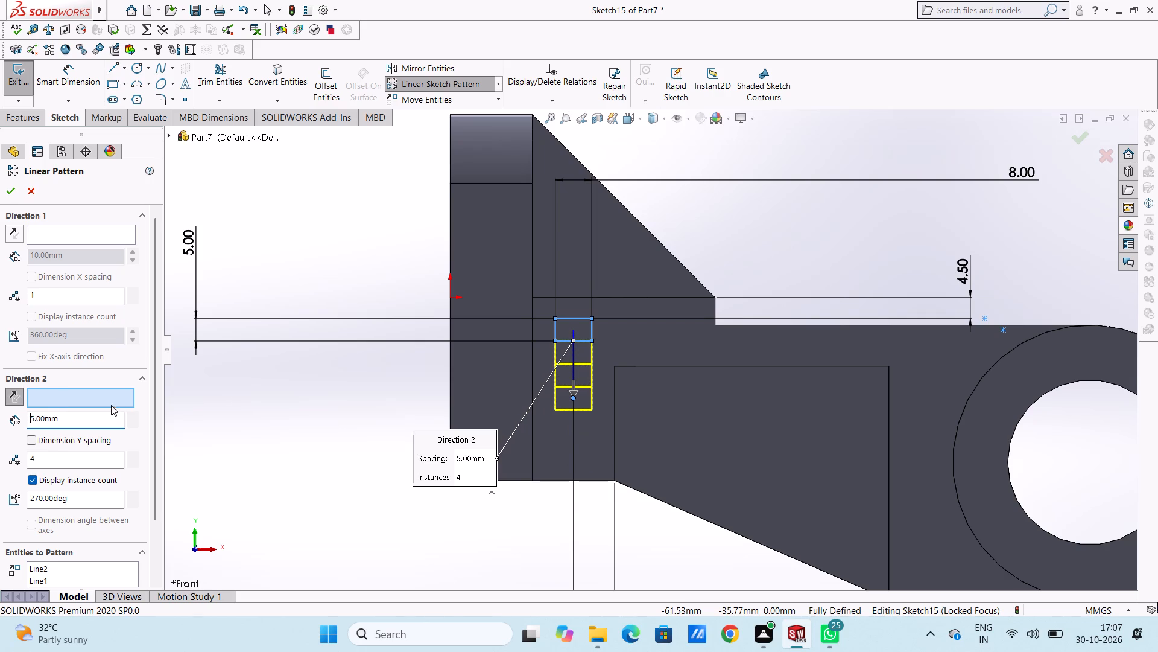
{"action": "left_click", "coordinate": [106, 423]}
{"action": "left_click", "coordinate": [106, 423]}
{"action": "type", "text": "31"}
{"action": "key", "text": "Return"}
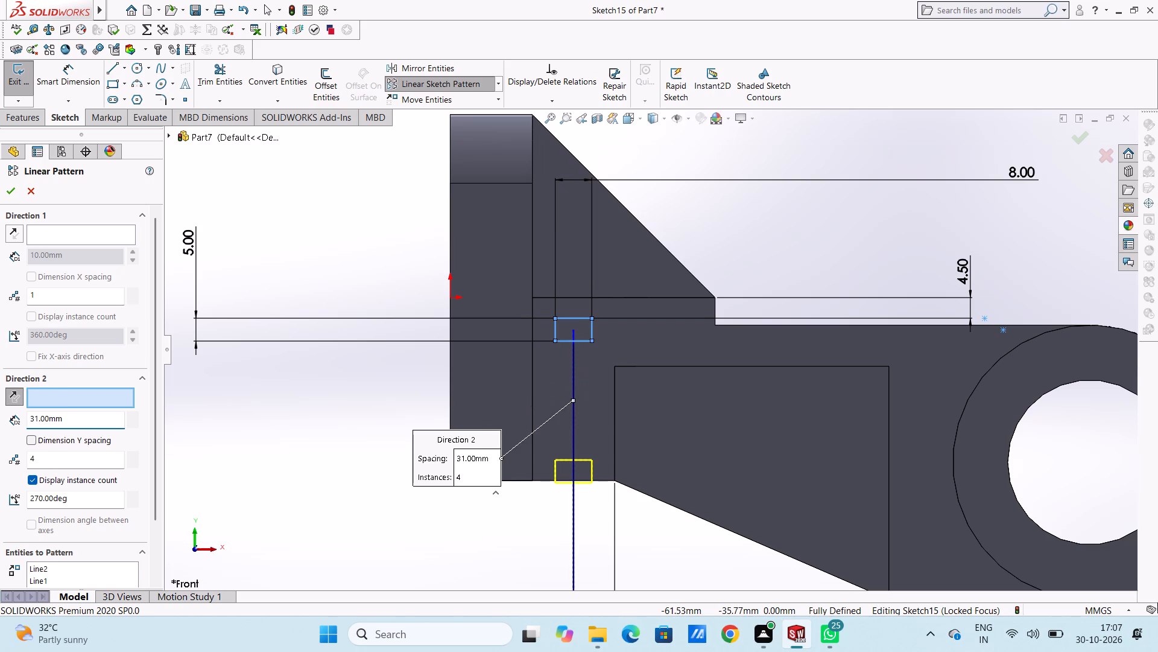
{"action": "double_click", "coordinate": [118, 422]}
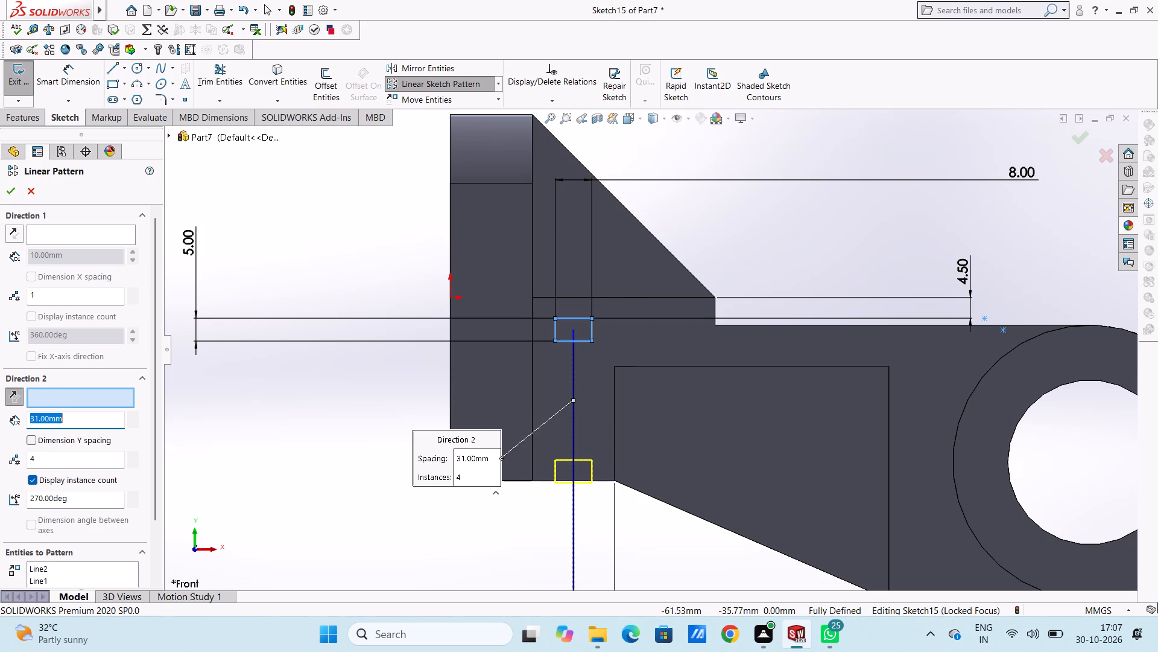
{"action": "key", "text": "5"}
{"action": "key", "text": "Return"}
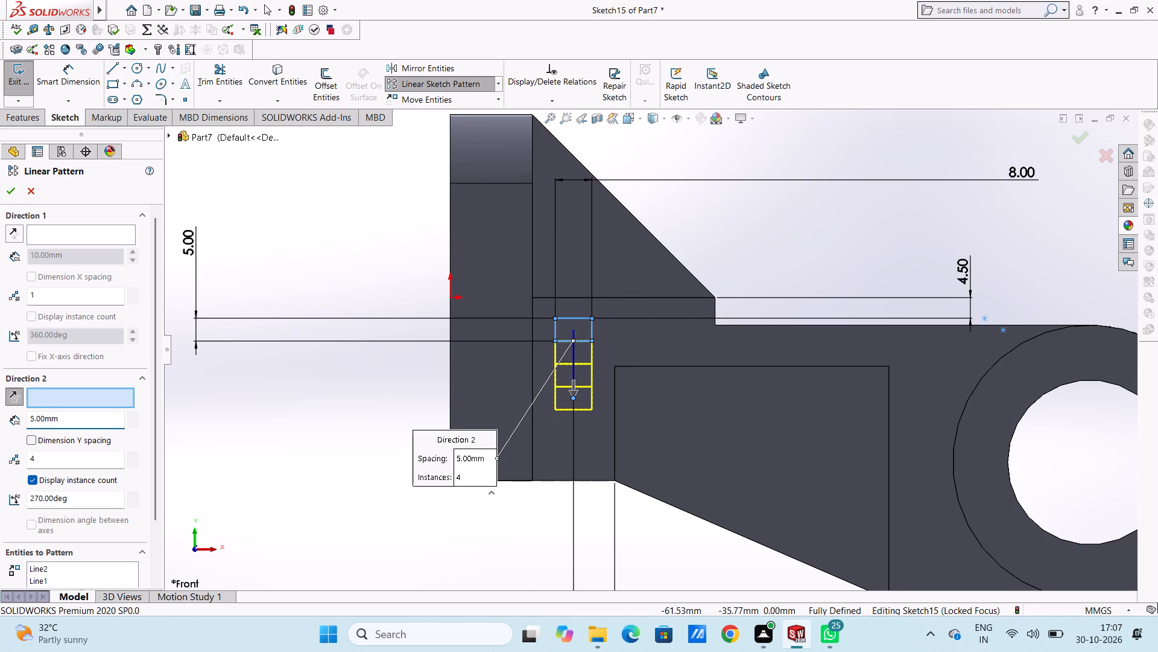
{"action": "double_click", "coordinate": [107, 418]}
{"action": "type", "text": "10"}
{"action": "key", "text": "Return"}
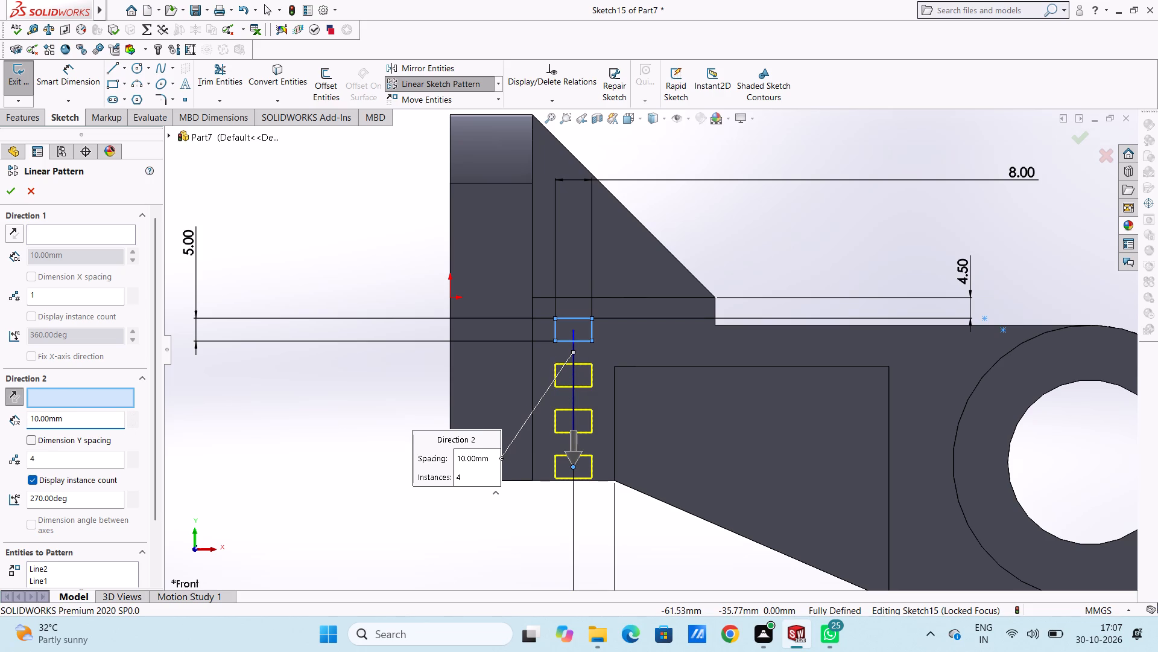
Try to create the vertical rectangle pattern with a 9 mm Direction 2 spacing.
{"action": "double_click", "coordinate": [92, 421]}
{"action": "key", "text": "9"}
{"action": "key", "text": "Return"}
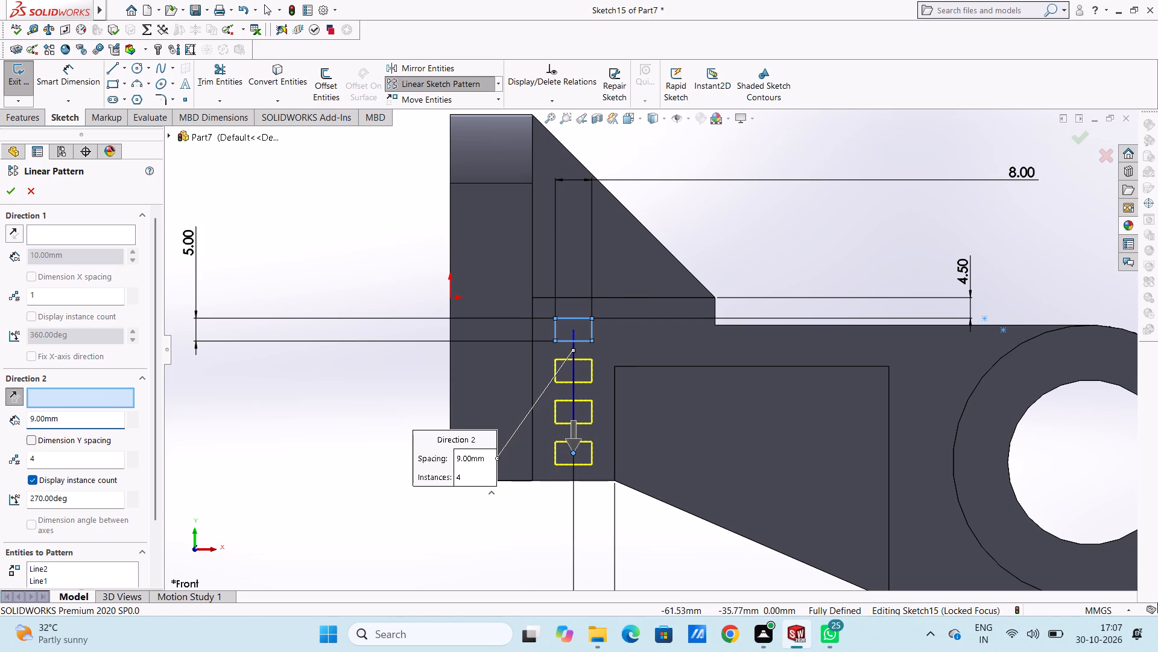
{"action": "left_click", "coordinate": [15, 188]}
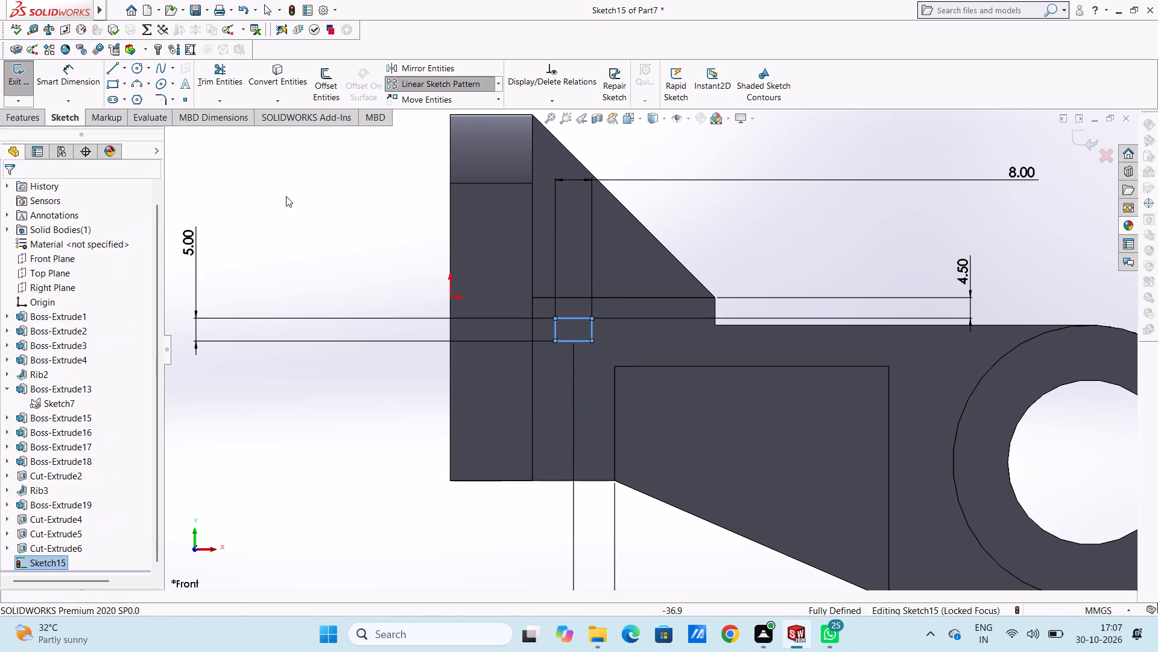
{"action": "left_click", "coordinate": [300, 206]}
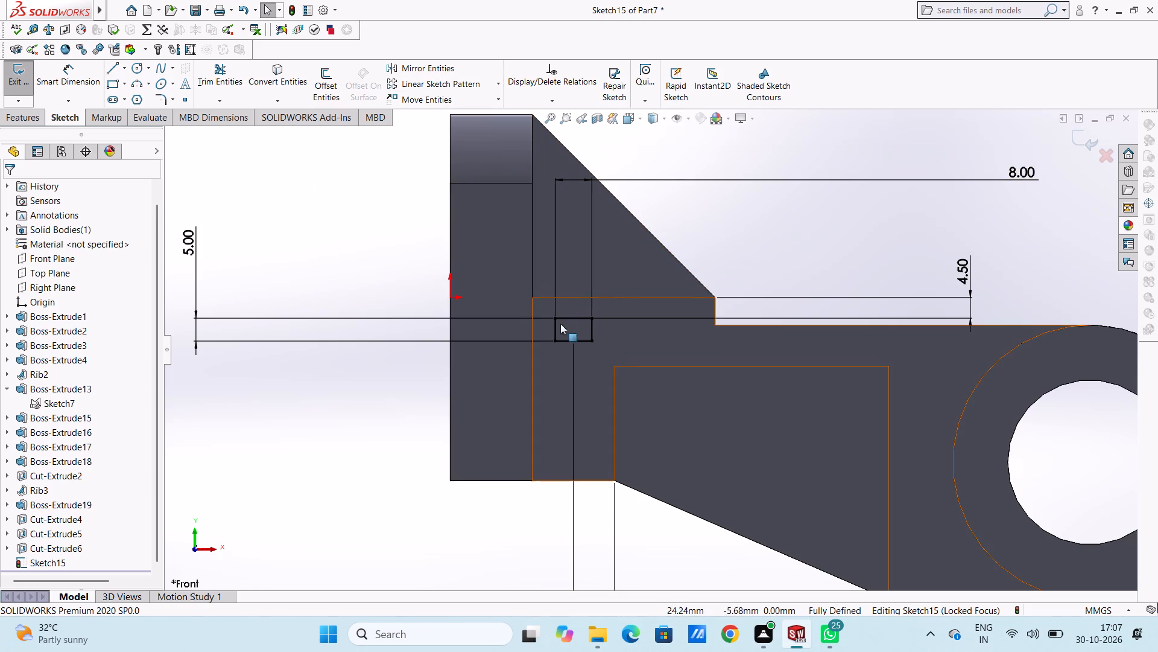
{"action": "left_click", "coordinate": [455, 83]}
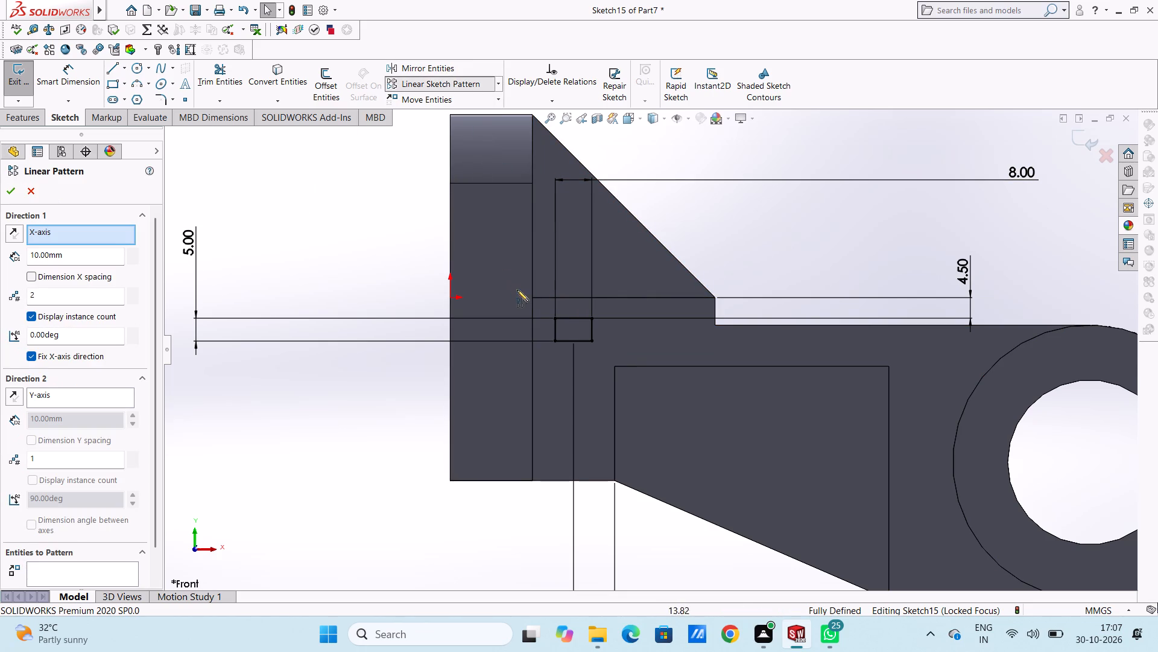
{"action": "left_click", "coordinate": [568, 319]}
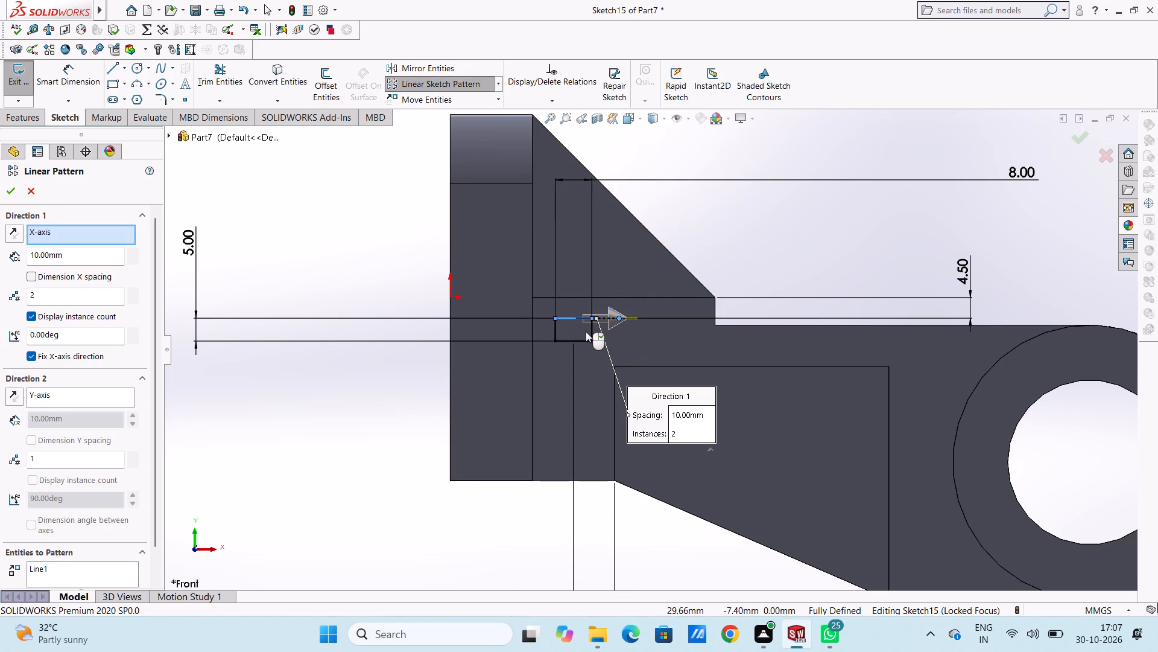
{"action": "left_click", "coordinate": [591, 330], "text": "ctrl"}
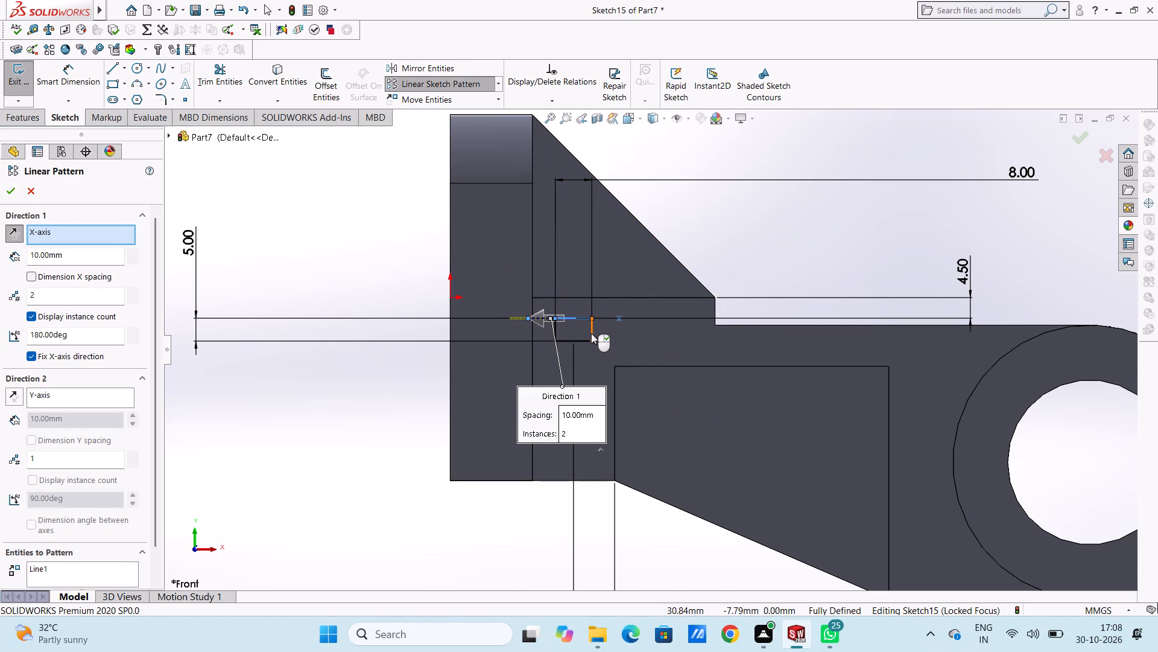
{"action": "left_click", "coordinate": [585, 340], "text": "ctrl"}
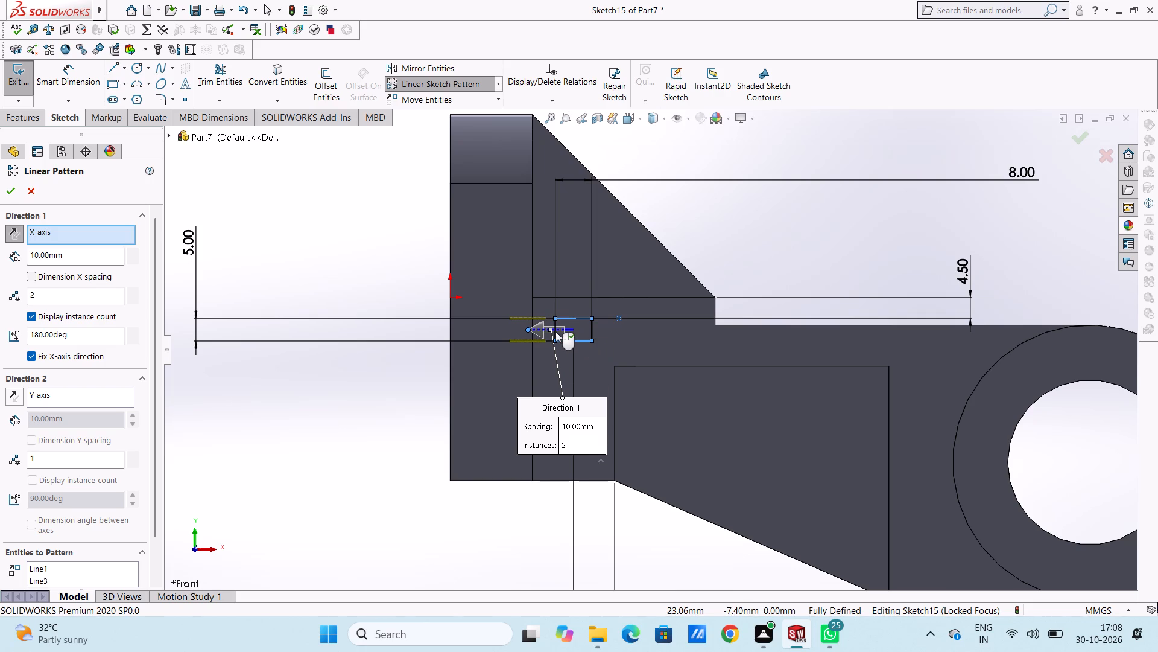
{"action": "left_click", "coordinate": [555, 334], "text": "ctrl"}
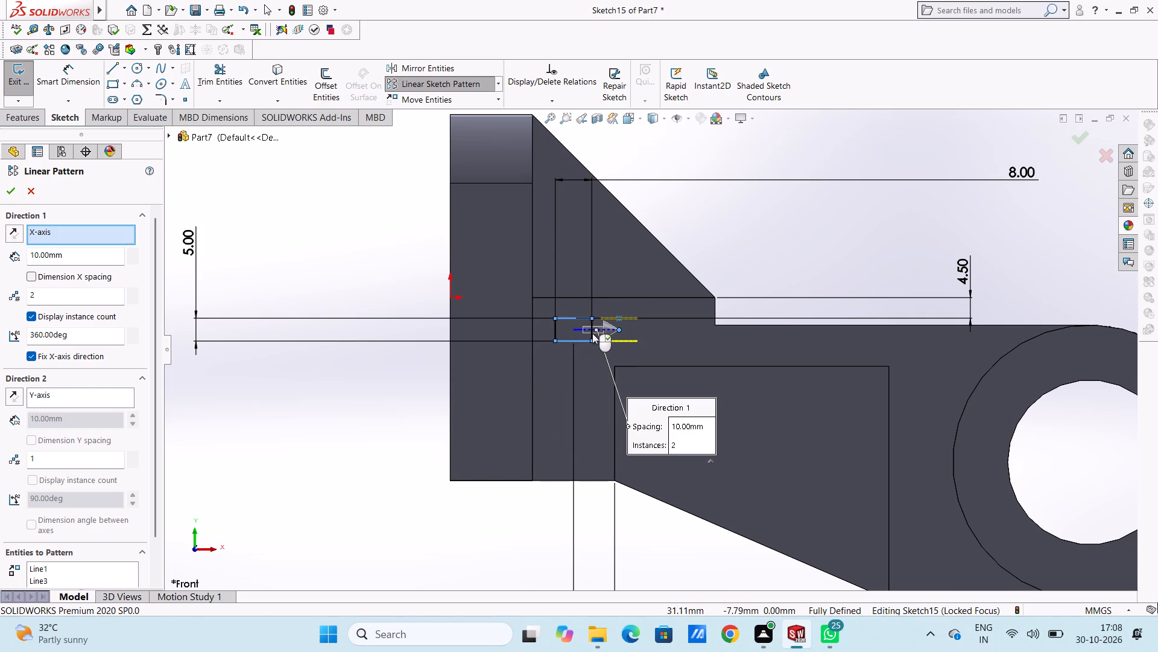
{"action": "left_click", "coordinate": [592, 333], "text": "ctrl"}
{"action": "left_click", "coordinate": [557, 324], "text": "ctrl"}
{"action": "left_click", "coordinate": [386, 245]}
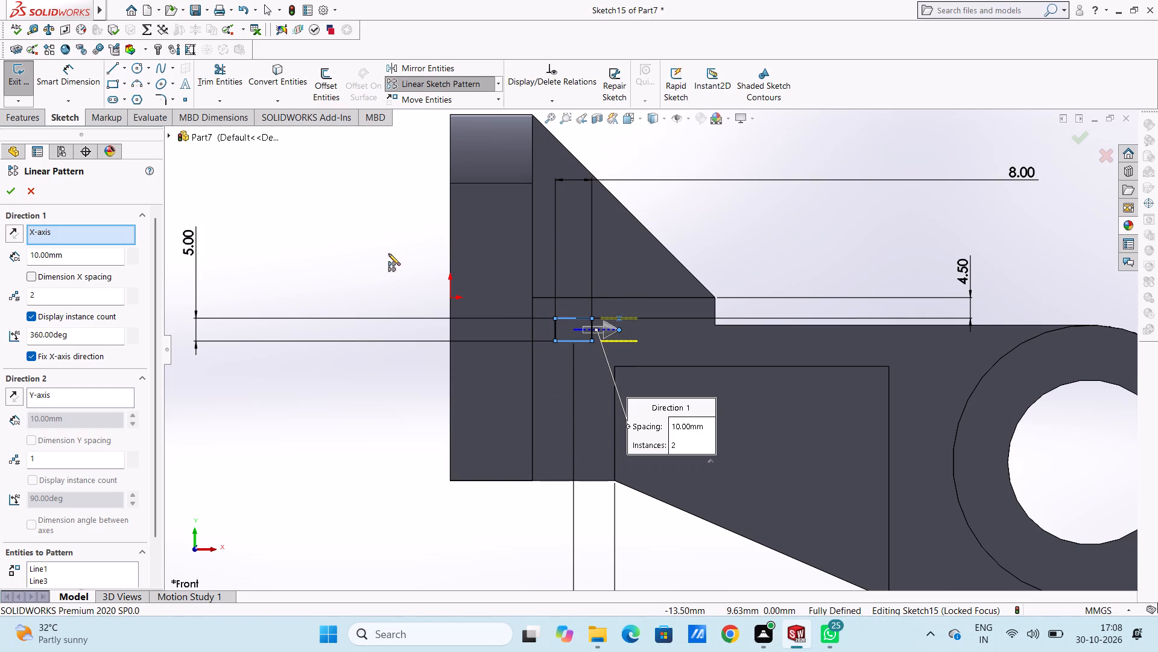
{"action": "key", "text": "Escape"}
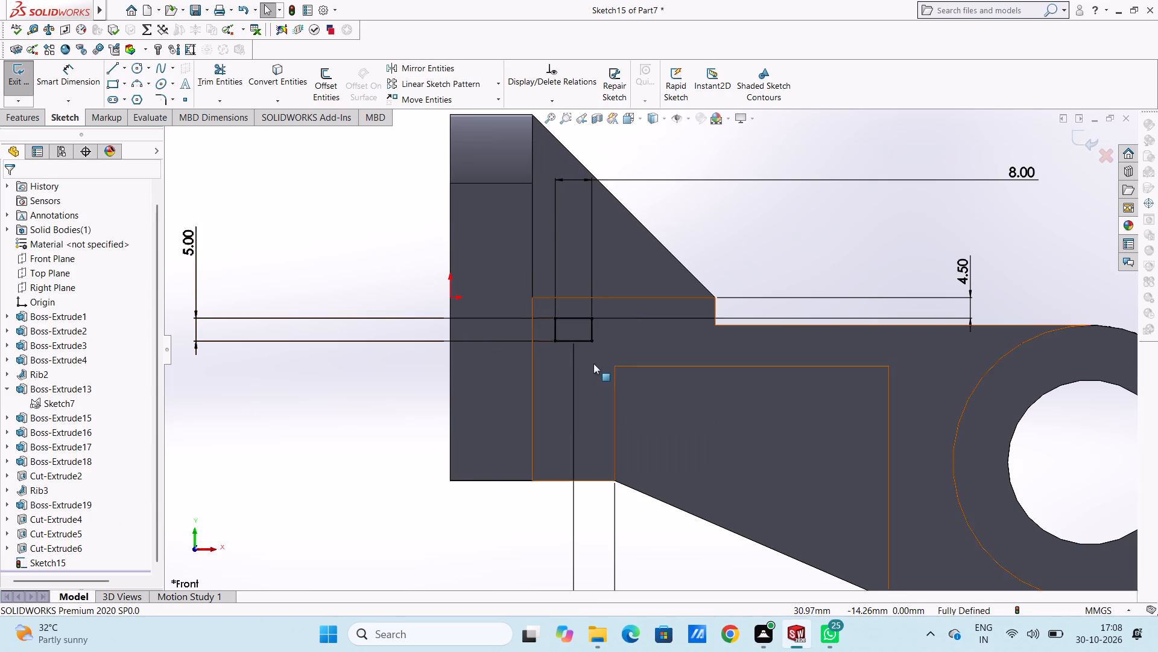
Set up a linear sketch pattern of the small rectangle's four lines, with 4 instances downward along Y and 1 along X.
{"action": "left_click", "coordinate": [556, 328]}
{"action": "left_click", "coordinate": [570, 318], "text": "ctrl"}
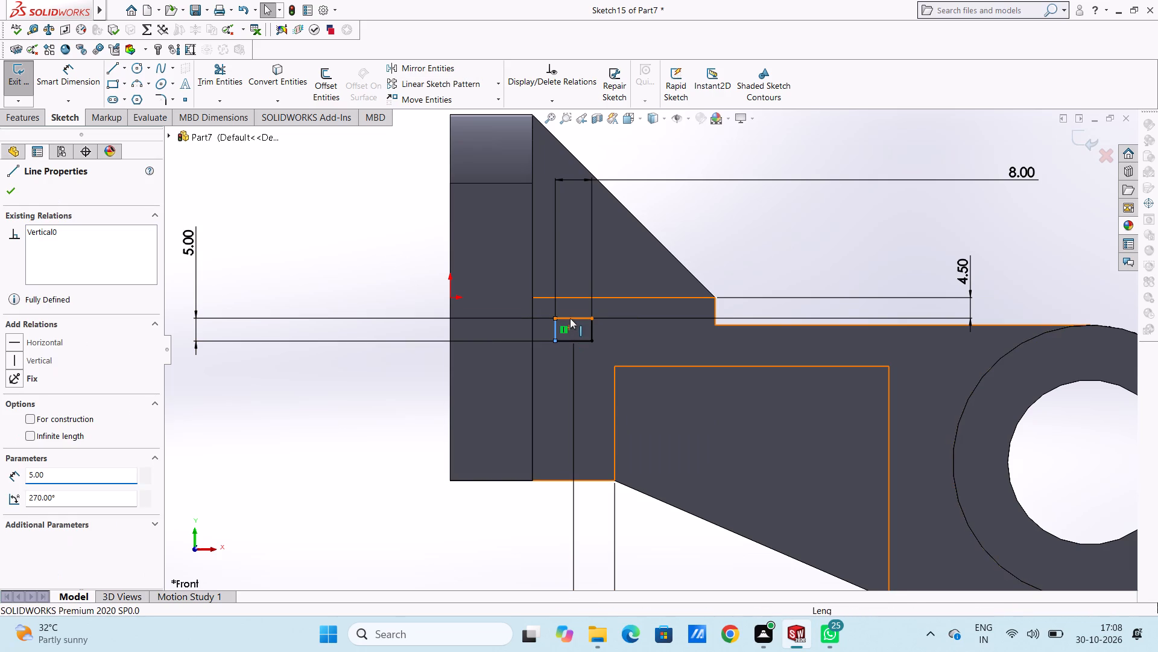
{"action": "left_click", "coordinate": [593, 328], "text": "ctrl"}
{"action": "left_click", "coordinate": [579, 340], "text": "ctrl"}
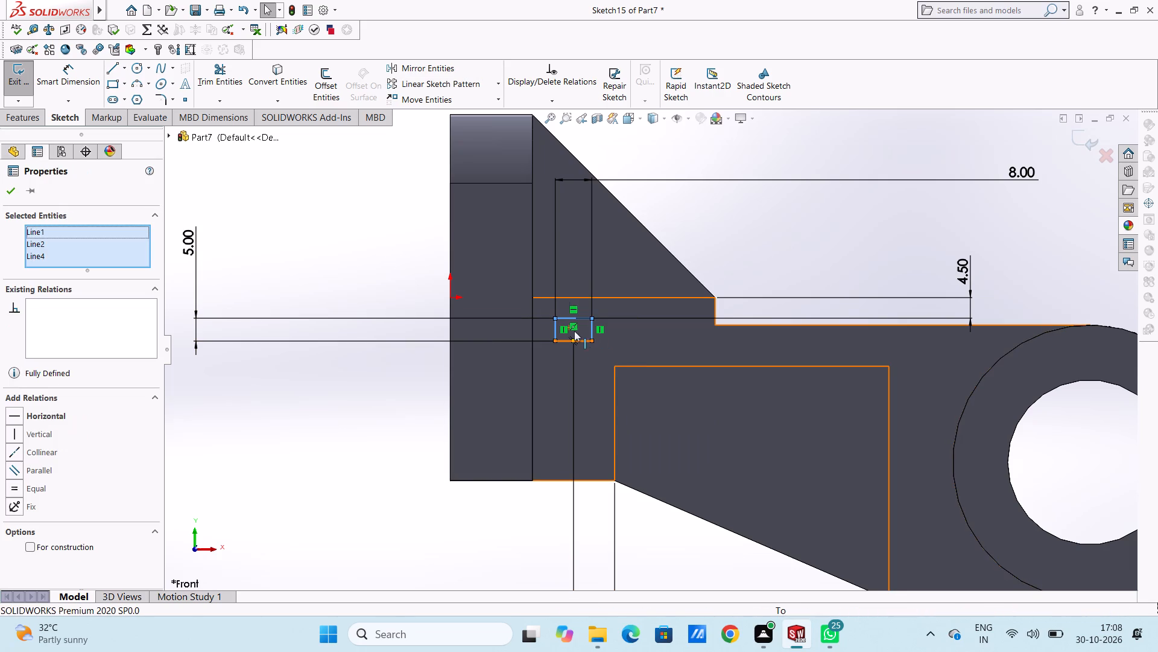
{"action": "left_click", "coordinate": [429, 87]}
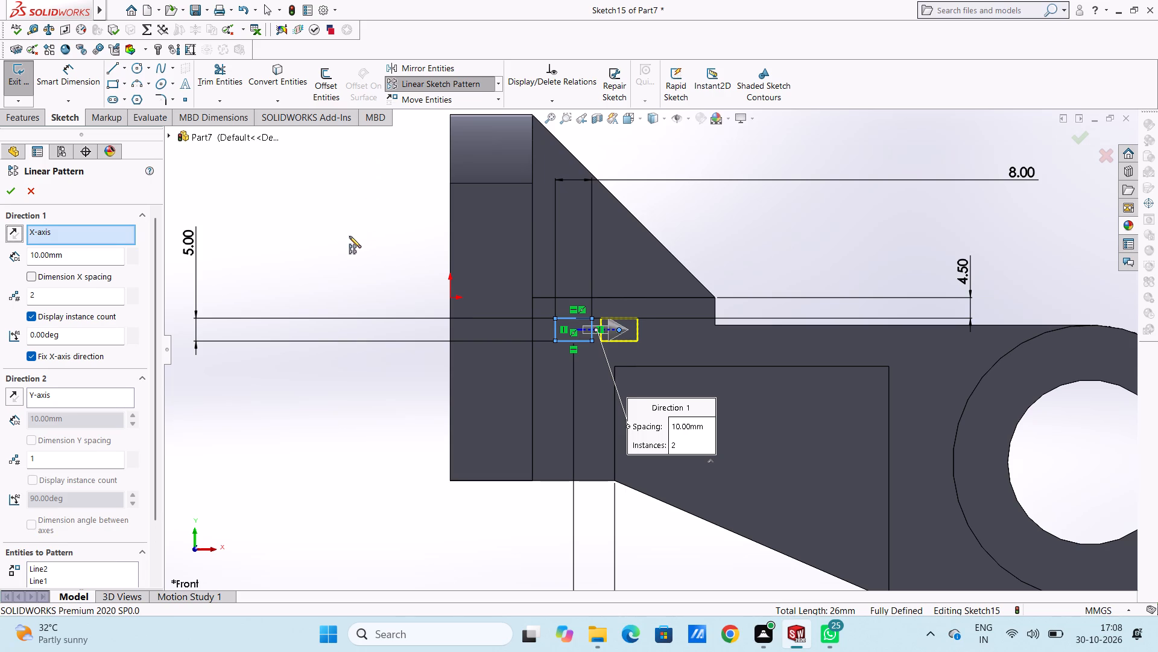
{"action": "double_click", "coordinate": [70, 457]}
{"action": "key", "text": "4"}
{"action": "key", "text": "Return"}
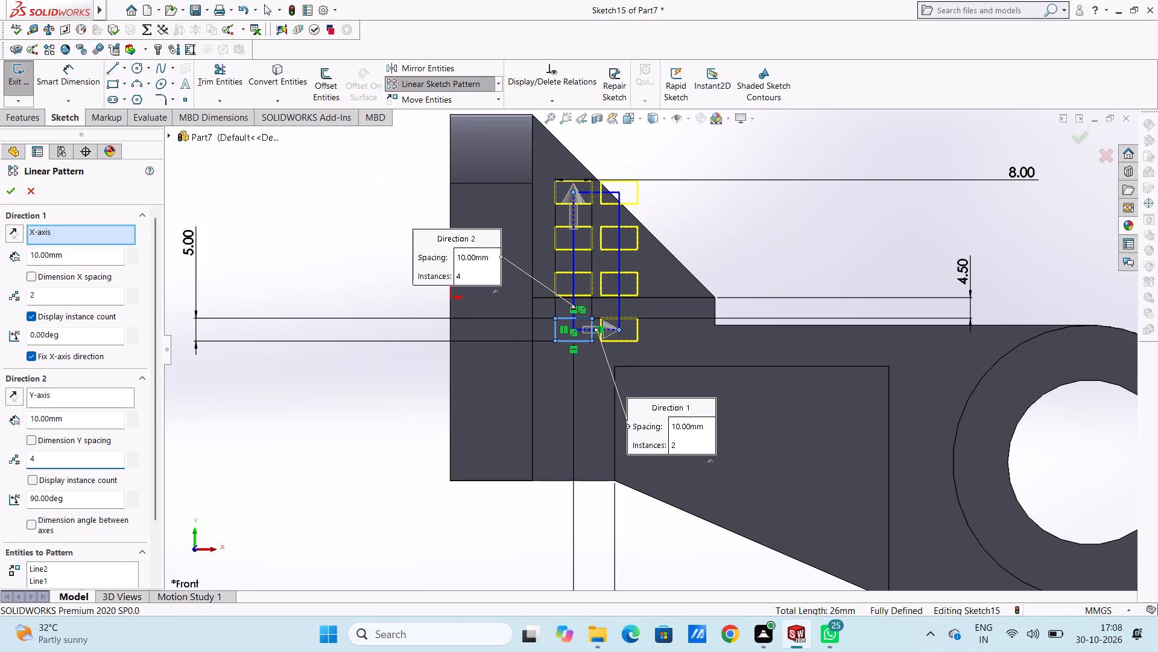
{"action": "left_click", "coordinate": [15, 398]}
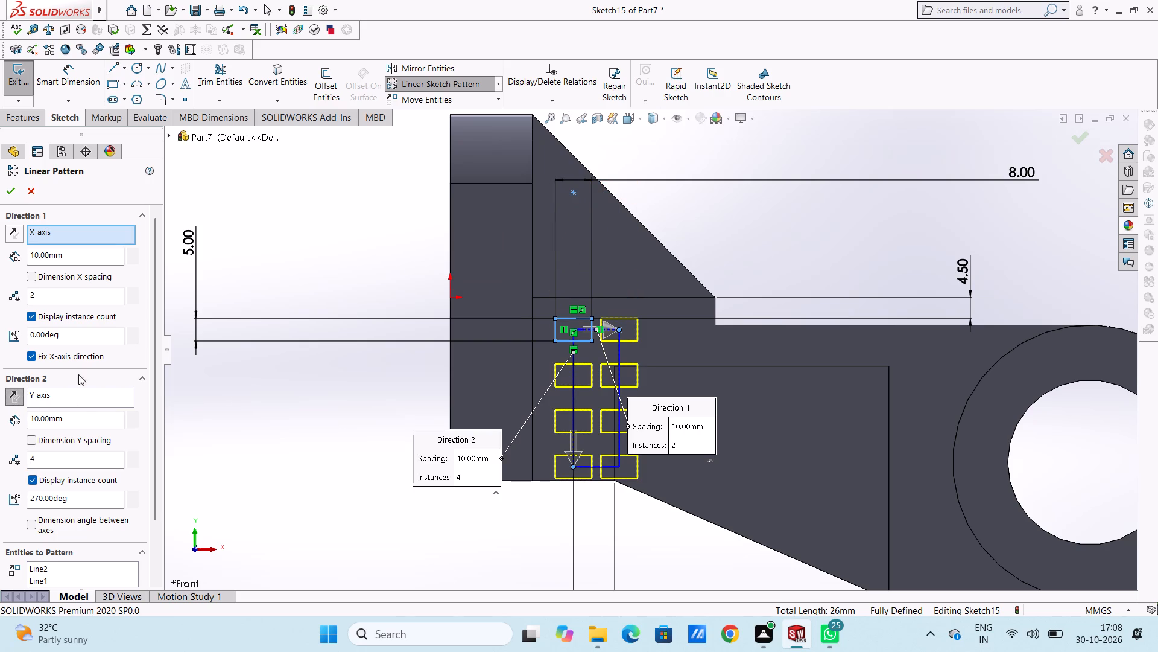
{"action": "double_click", "coordinate": [59, 291]}
{"action": "key", "text": "1"}
{"action": "key", "text": "Return"}
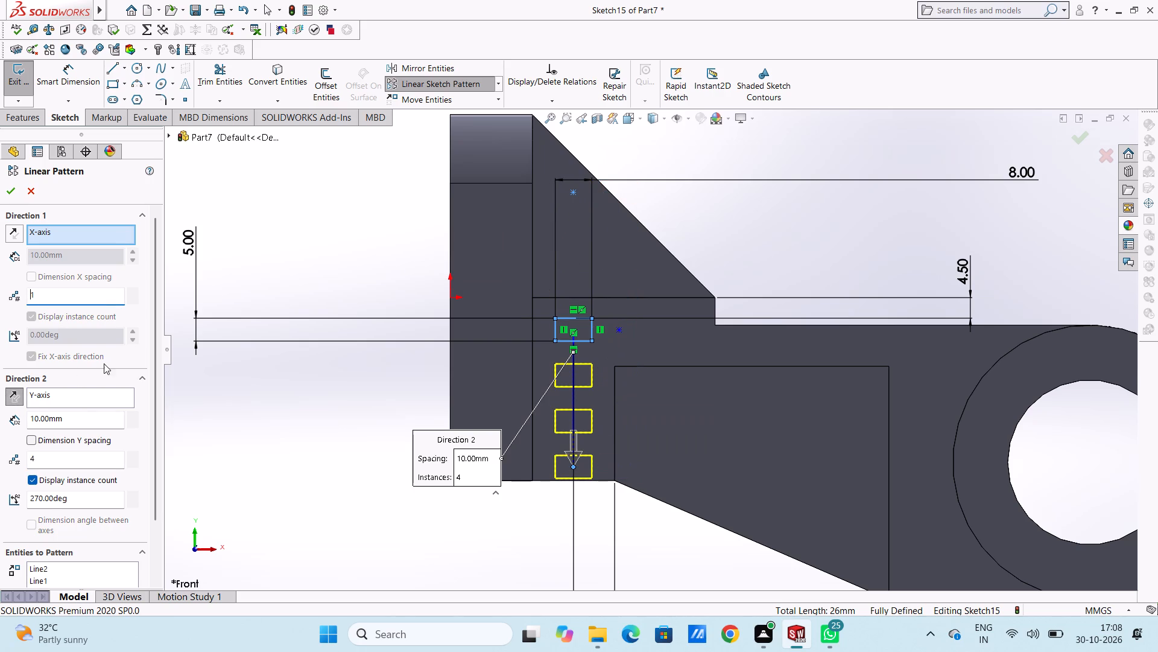
Set the pattern's Y spacing to 9 mm, include the Y spacing dimension, and create the column of rectangles.
{"action": "double_click", "coordinate": [100, 427]}
{"action": "key", "text": "9"}
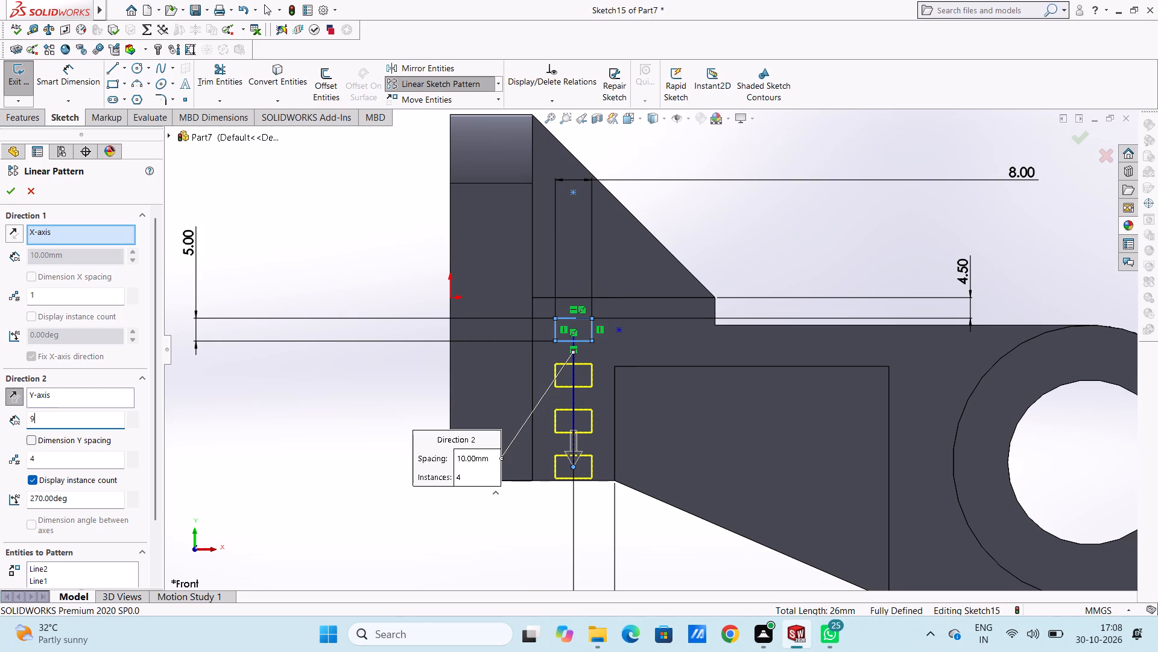
{"action": "key", "text": "Return"}
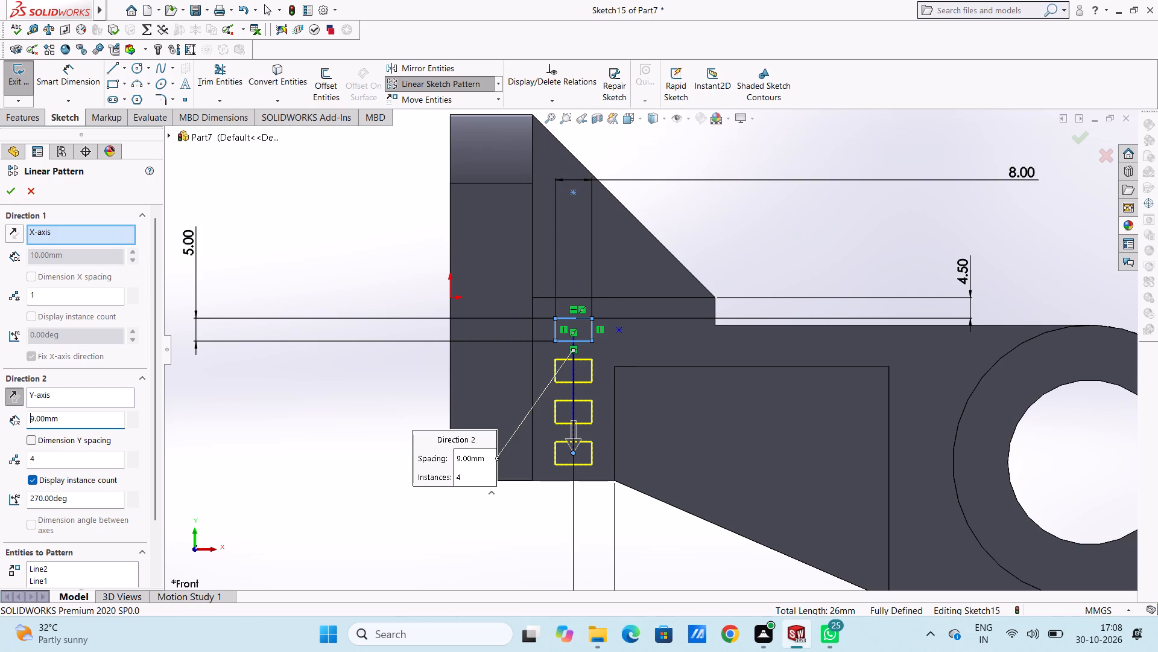
{"action": "left_click", "coordinate": [28, 441]}
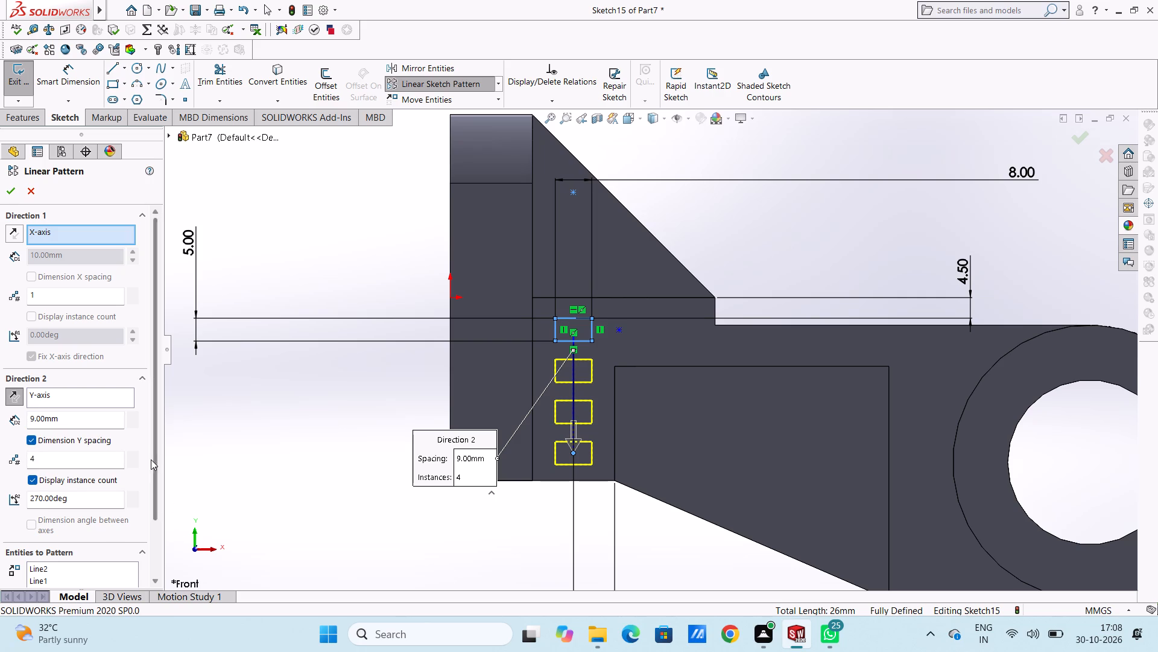
{"action": "scroll", "coordinate": [151, 459], "scroll_direction": "down", "scroll_amount": 1}
{"action": "scroll", "coordinate": [151, 459], "scroll_direction": "up", "scroll_amount": 3}
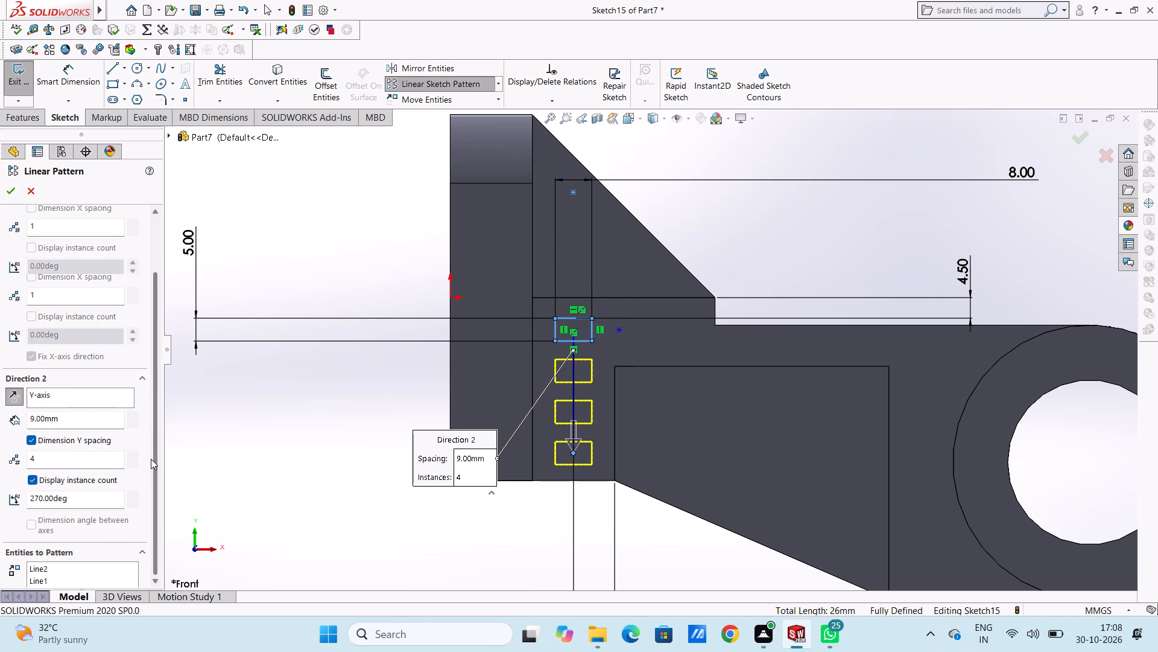
{"action": "left_click", "coordinate": [14, 188]}
{"action": "left_click", "coordinate": [253, 254]}
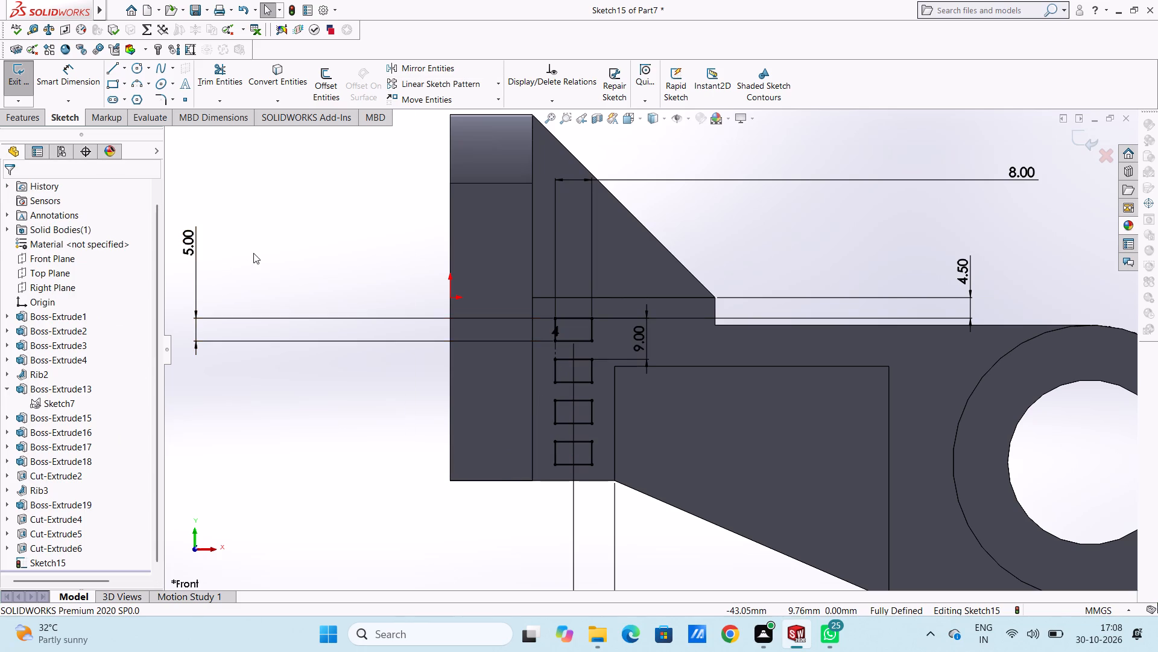
Cut-extrude the four patterned rectangles Through All from the sketch plane.
{"action": "scroll", "coordinate": [258, 258], "scroll_direction": "up", "scroll_amount": 2}
{"action": "scroll", "coordinate": [603, 421], "scroll_direction": "down", "scroll_amount": 1}
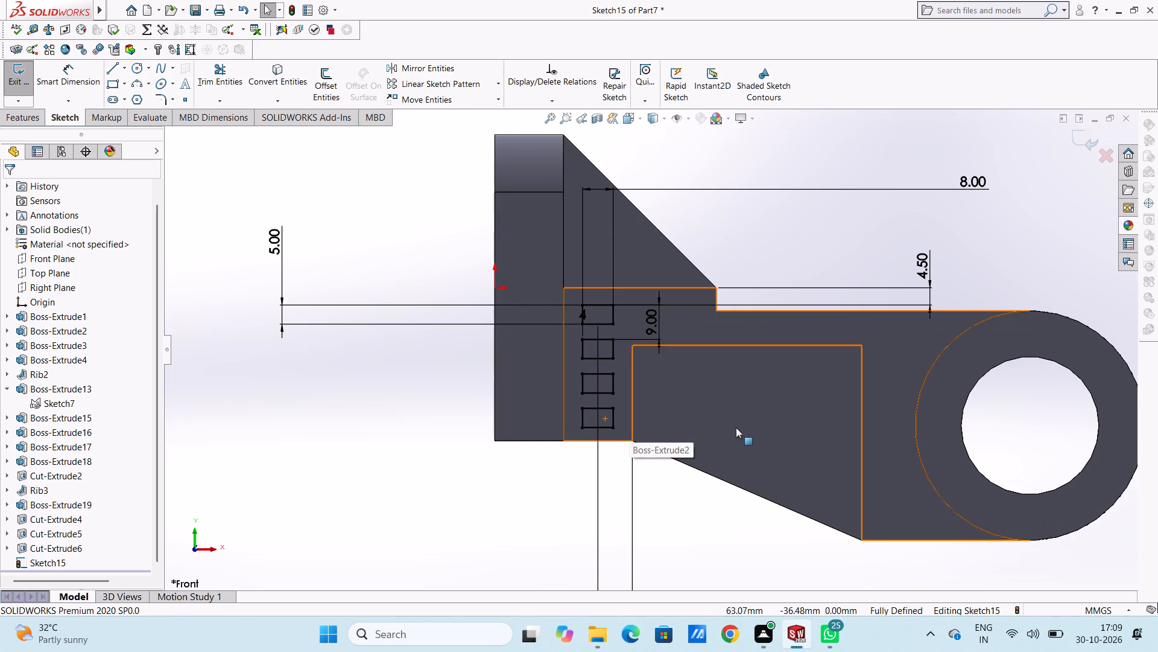
{"action": "scroll", "coordinate": [764, 293], "scroll_direction": "down", "scroll_amount": 1}
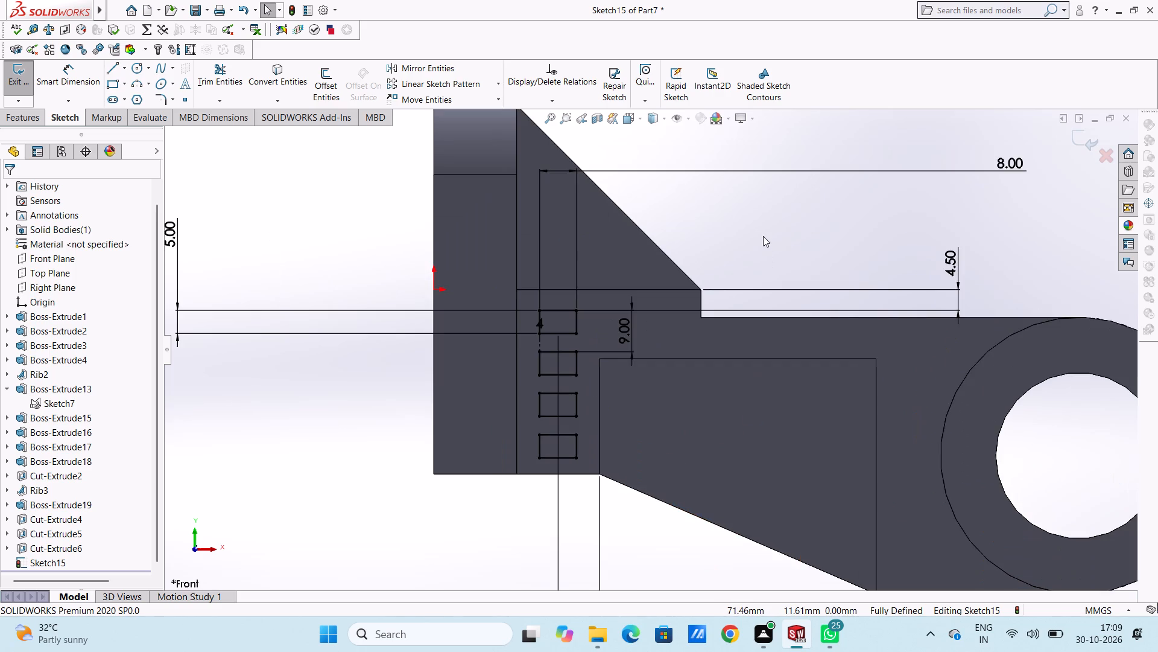
{"action": "middle_click_drag", "start_coordinate": [762, 236], "coordinate": [762, 214]}
{"action": "scroll", "coordinate": [754, 234], "scroll_direction": "up", "scroll_amount": 3}
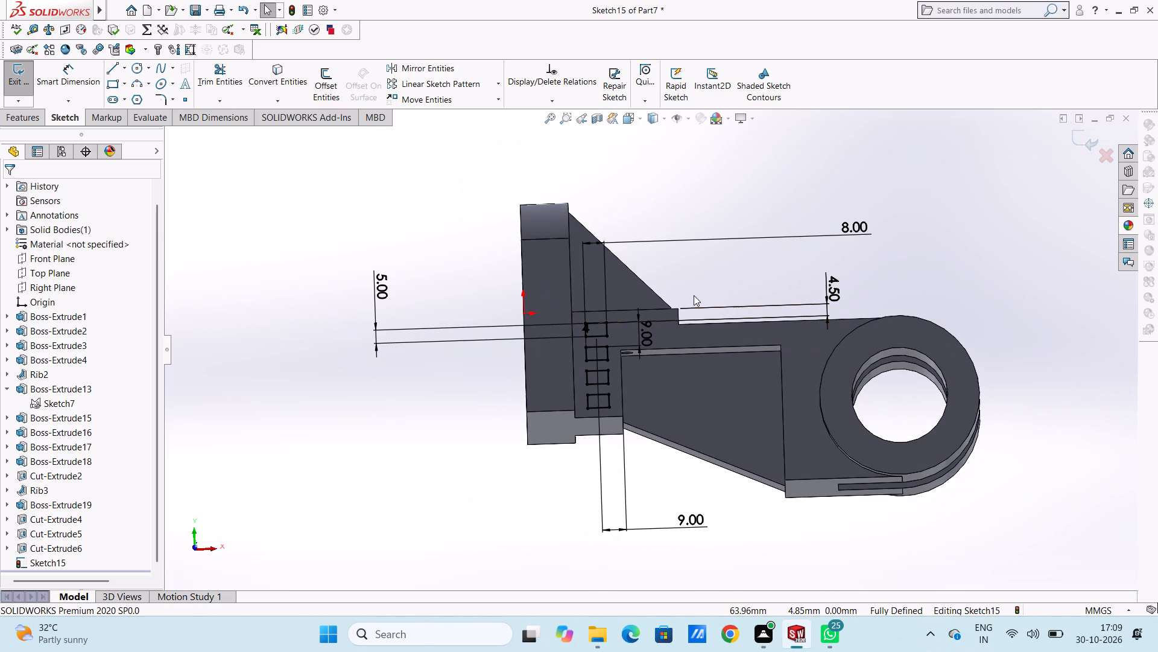
{"action": "middle_click_drag", "start_coordinate": [731, 208], "coordinate": [694, 270]}
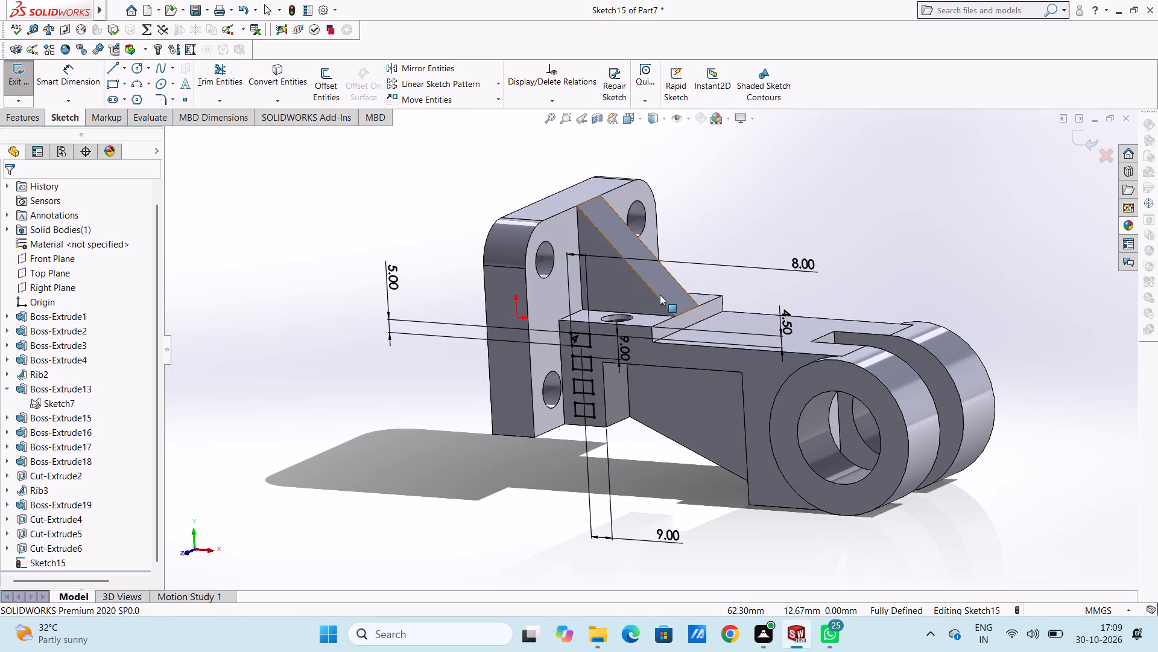
{"action": "left_click", "coordinate": [29, 120]}
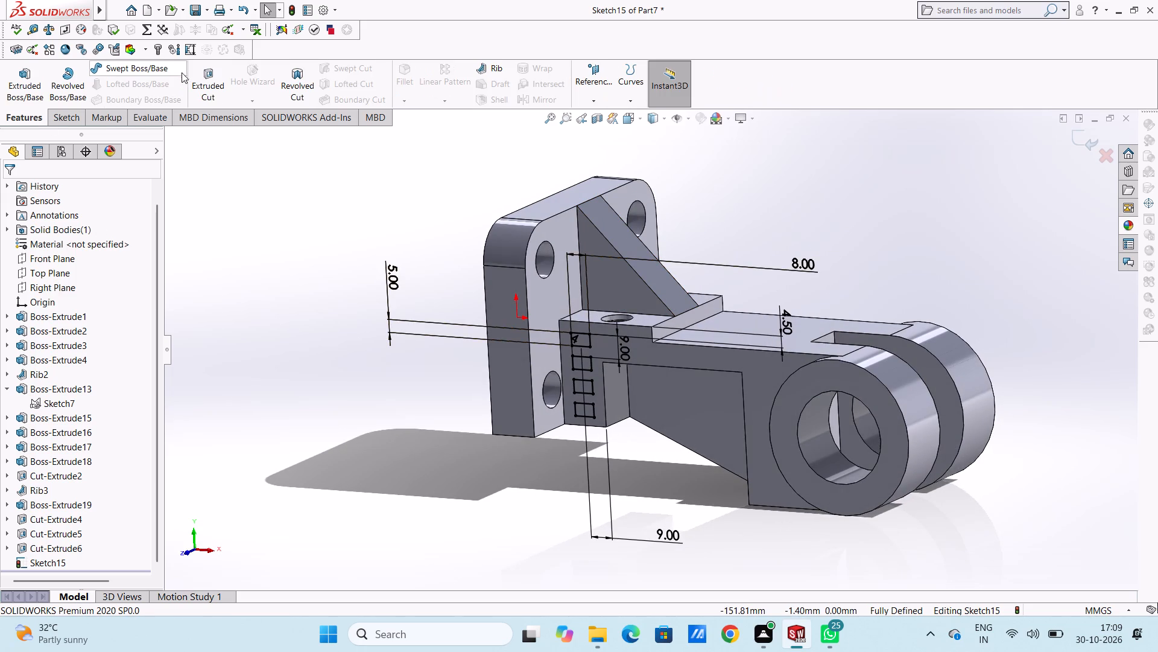
{"action": "left_click", "coordinate": [221, 76]}
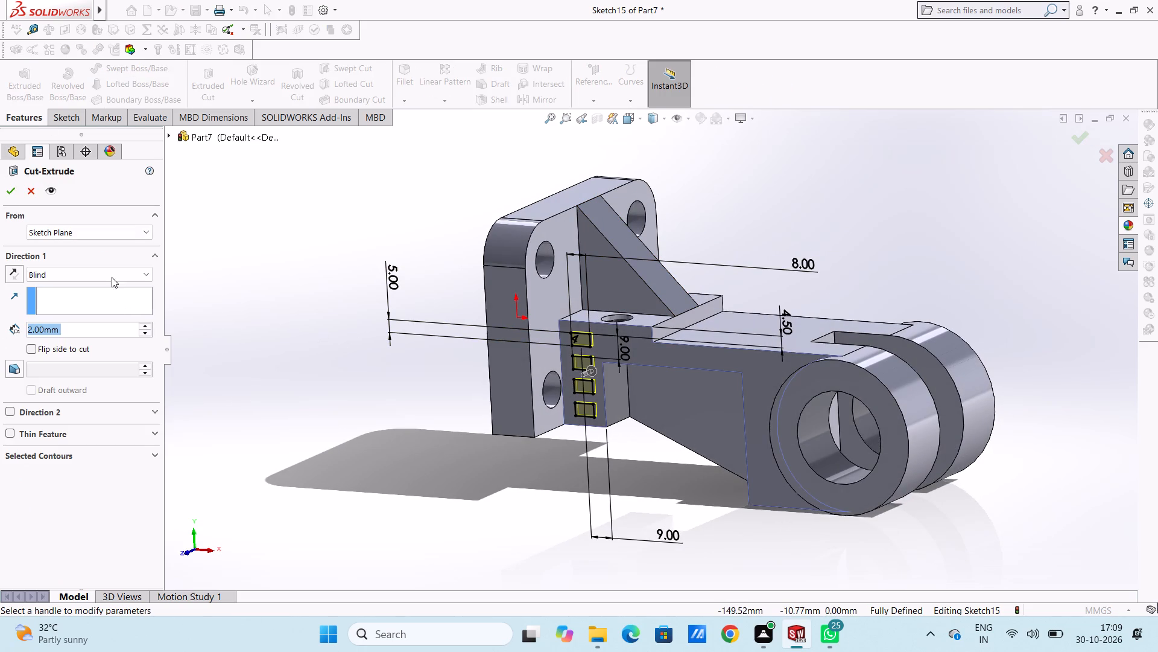
{"action": "left_click", "coordinate": [112, 268]}
{"action": "left_click", "coordinate": [109, 299]}
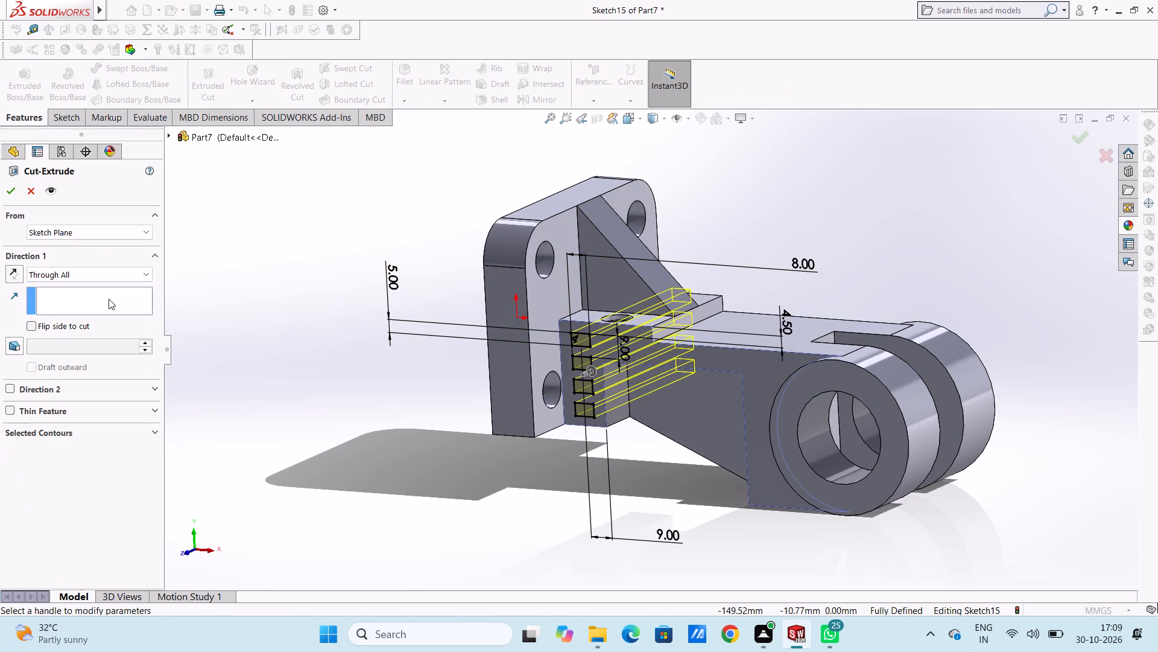
{"action": "left_click_drag", "start_coordinate": [14, 193], "coordinate": [19, 200]}
{"action": "left_click", "coordinate": [256, 251]}
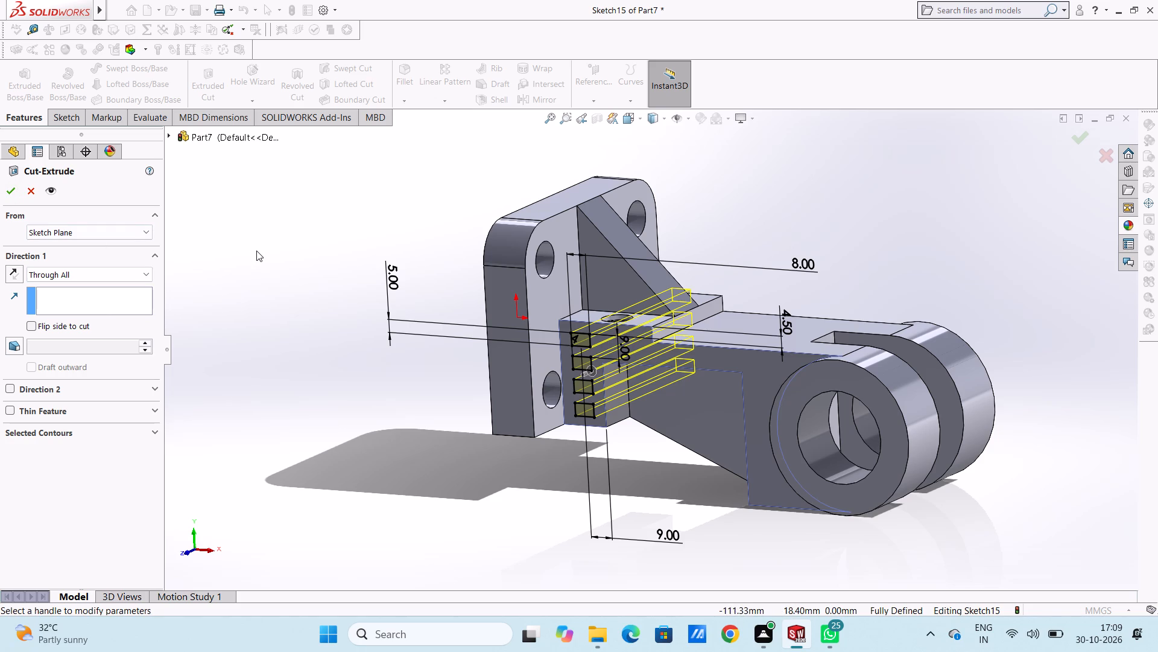
{"action": "left_click", "coordinate": [10, 196]}
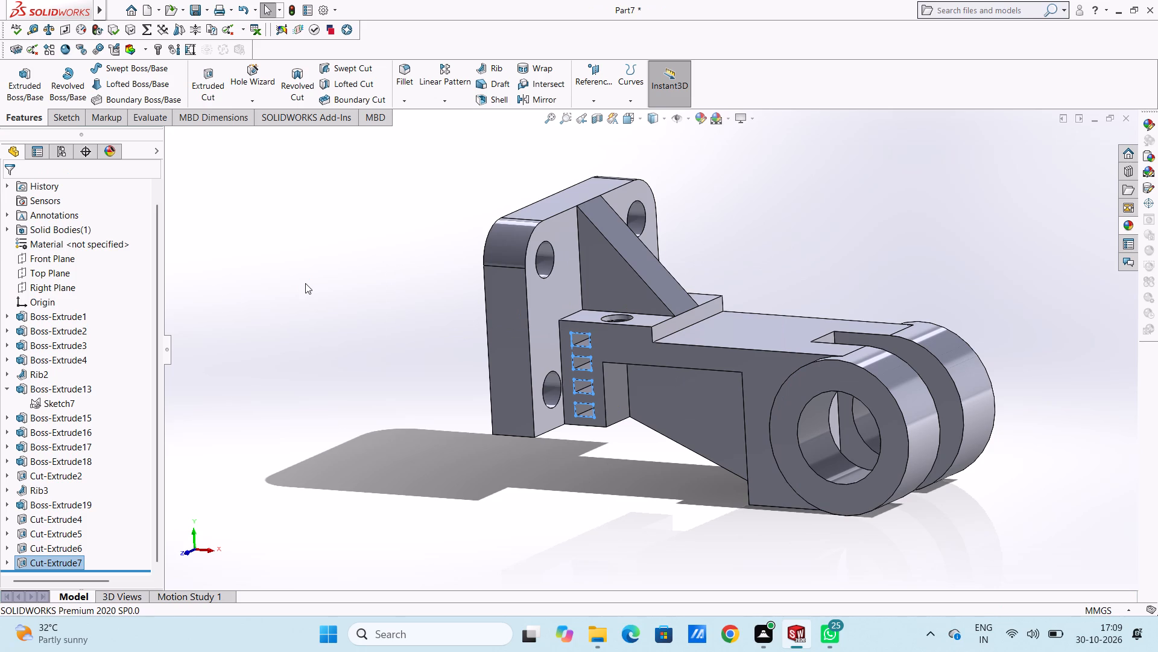
{"action": "left_click", "coordinate": [349, 298]}
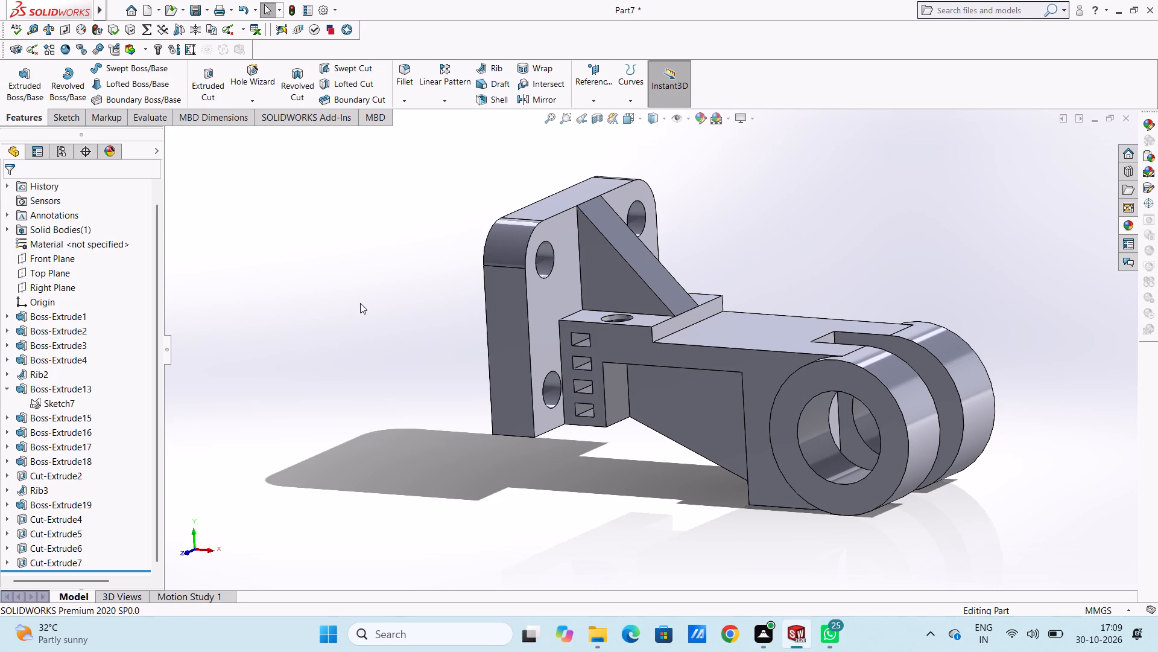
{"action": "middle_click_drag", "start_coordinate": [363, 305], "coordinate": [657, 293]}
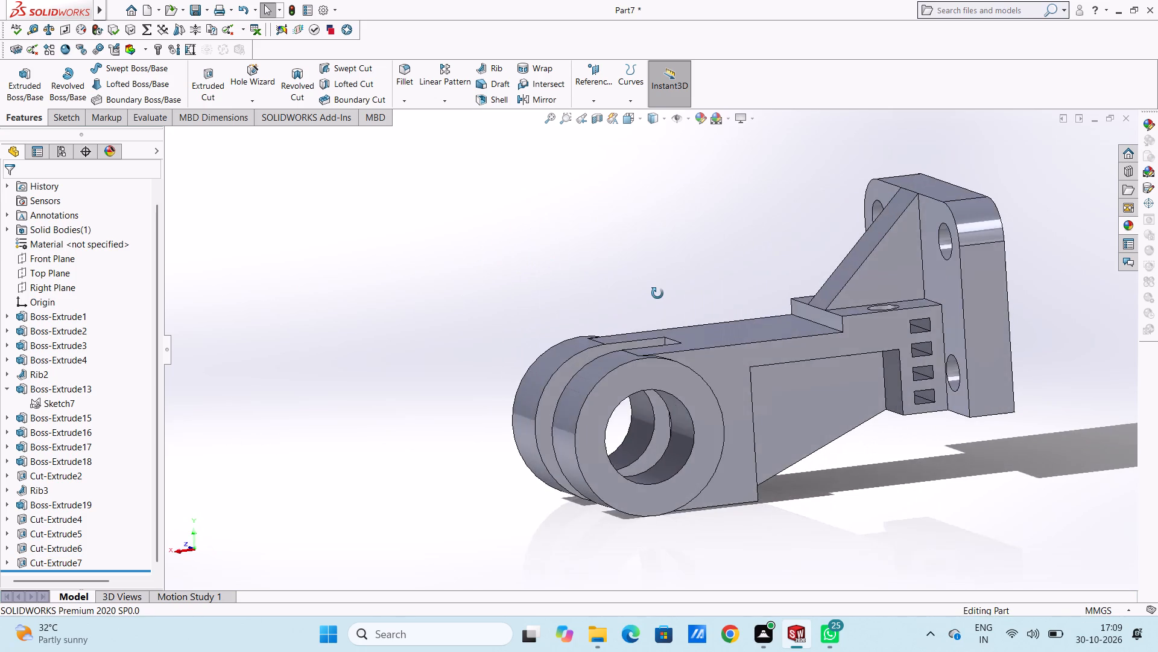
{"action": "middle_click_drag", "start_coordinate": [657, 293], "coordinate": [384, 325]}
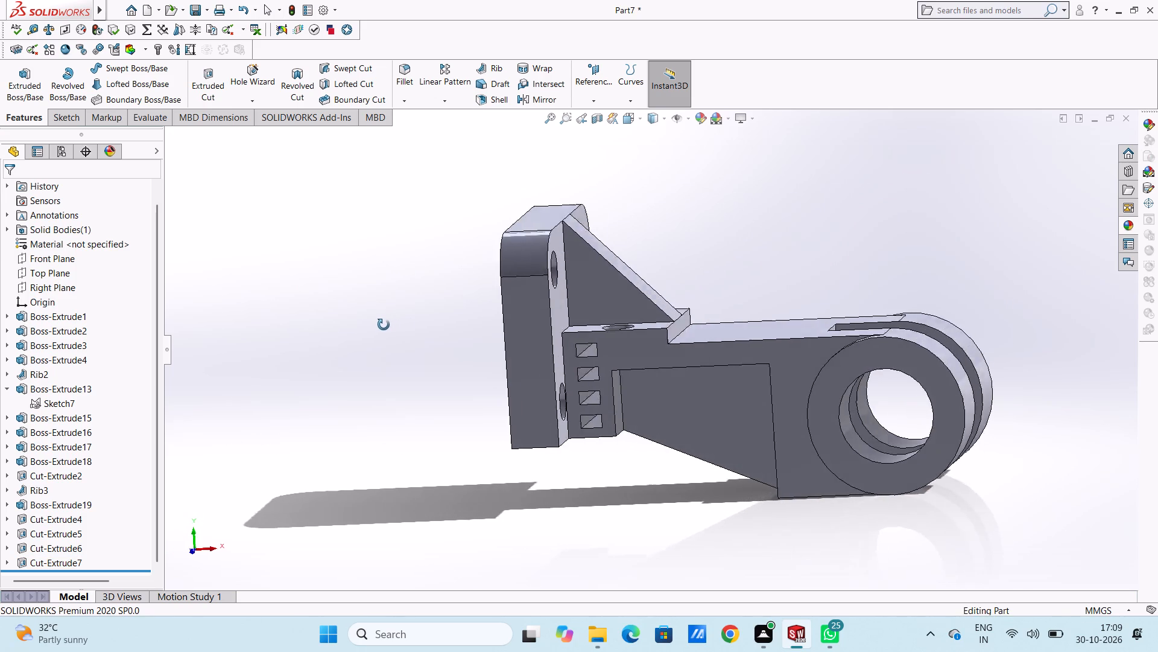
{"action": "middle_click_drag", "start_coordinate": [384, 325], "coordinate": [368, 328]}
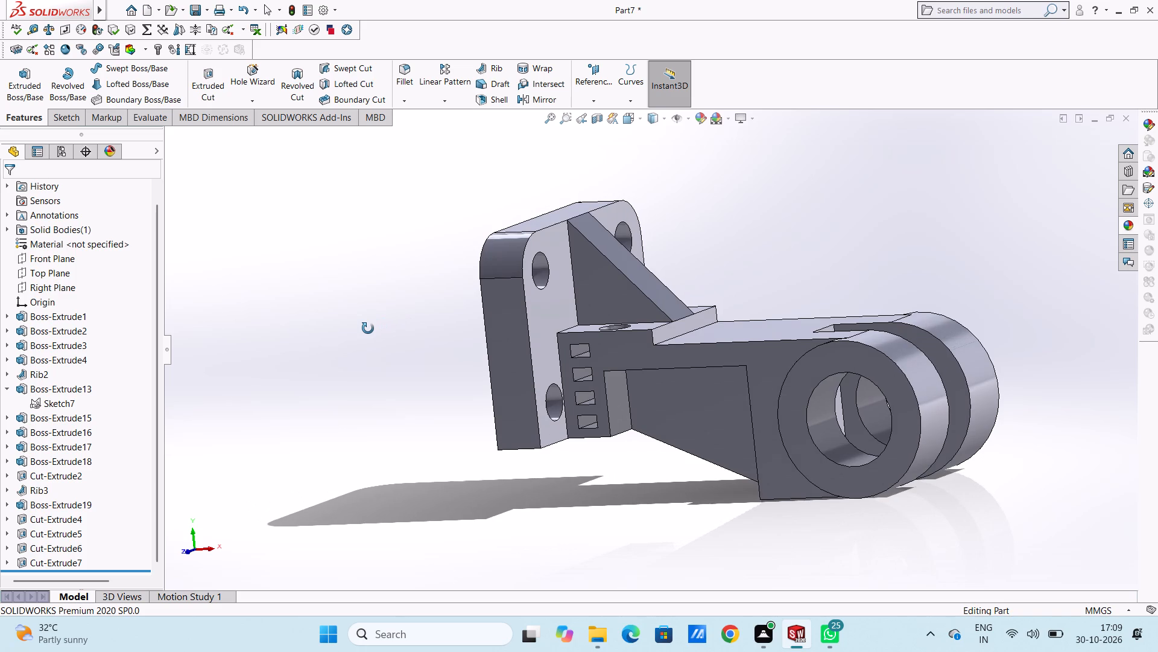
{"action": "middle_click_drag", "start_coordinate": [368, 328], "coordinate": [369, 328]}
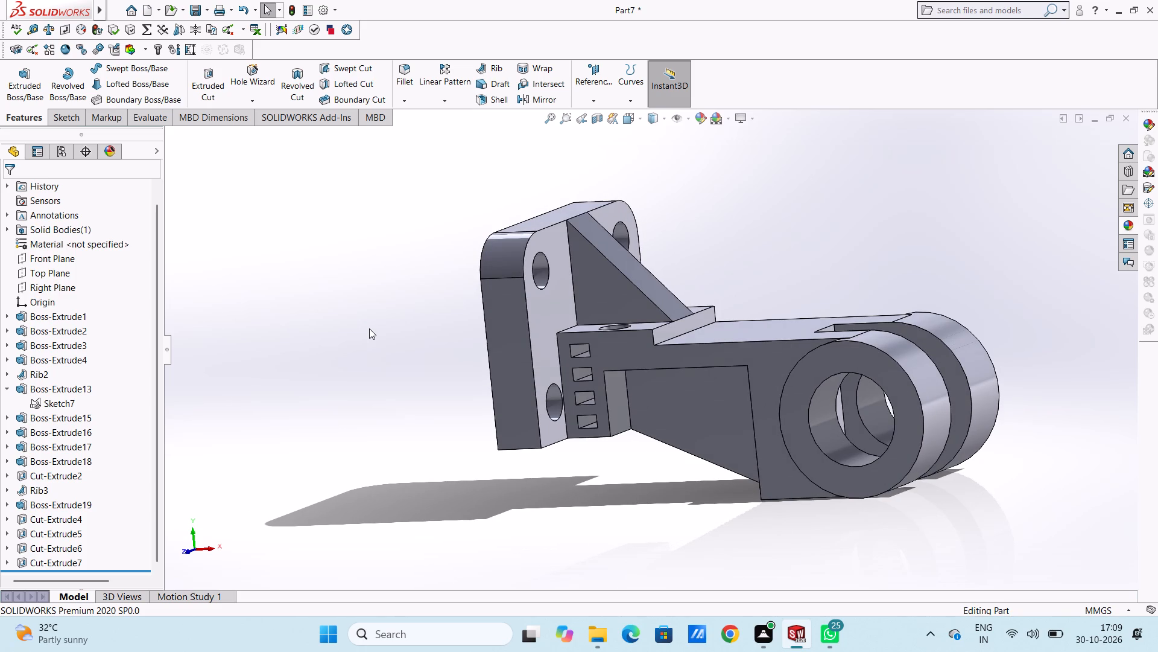
Examine the bracket and its column of rectangular cuts from several angles.
{"action": "middle_click_drag", "start_coordinate": [372, 330], "coordinate": [414, 325]}
{"action": "middle_click_drag", "start_coordinate": [403, 395], "coordinate": [391, 373]}
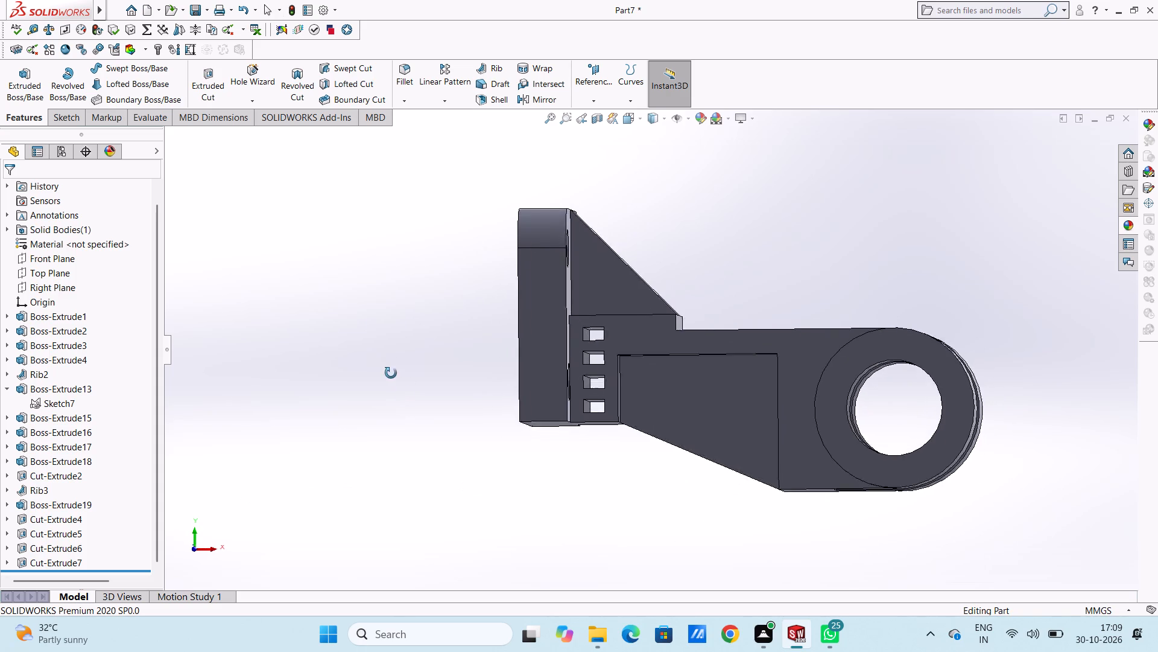
{"action": "middle_click_drag", "start_coordinate": [391, 373], "coordinate": [402, 337]}
{"action": "middle_click_drag", "start_coordinate": [385, 355], "coordinate": [381, 412]}
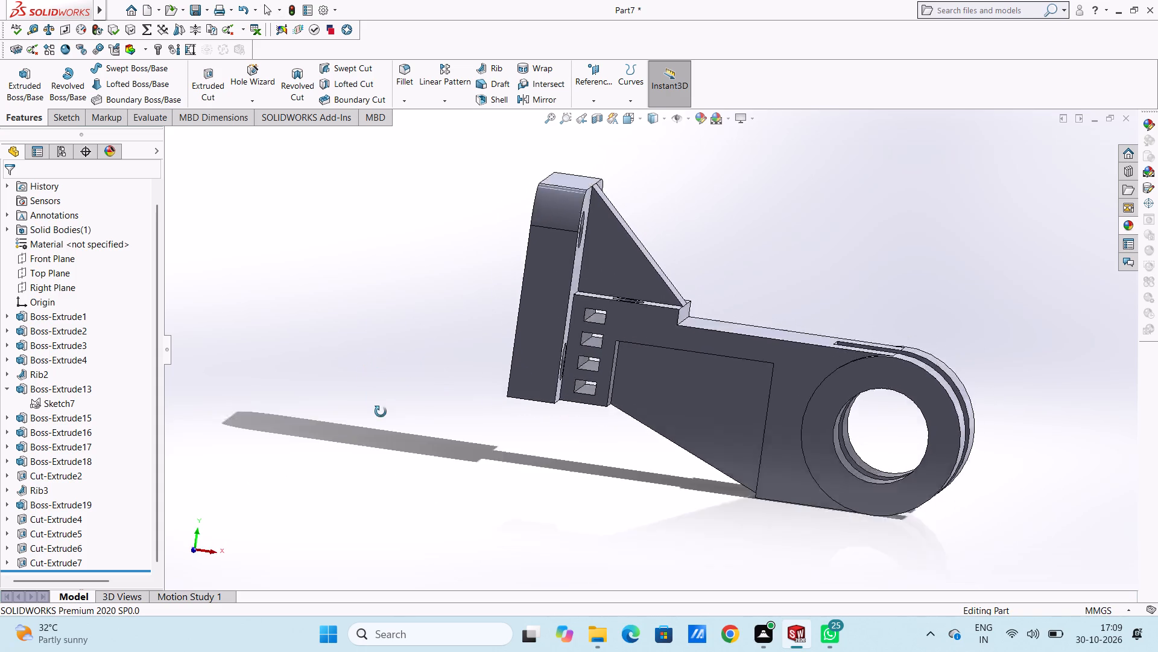
{"action": "middle_click_drag", "start_coordinate": [381, 412], "coordinate": [422, 374]}
{"action": "scroll", "coordinate": [381, 412], "scroll_direction": "down", "scroll_amount": 1}
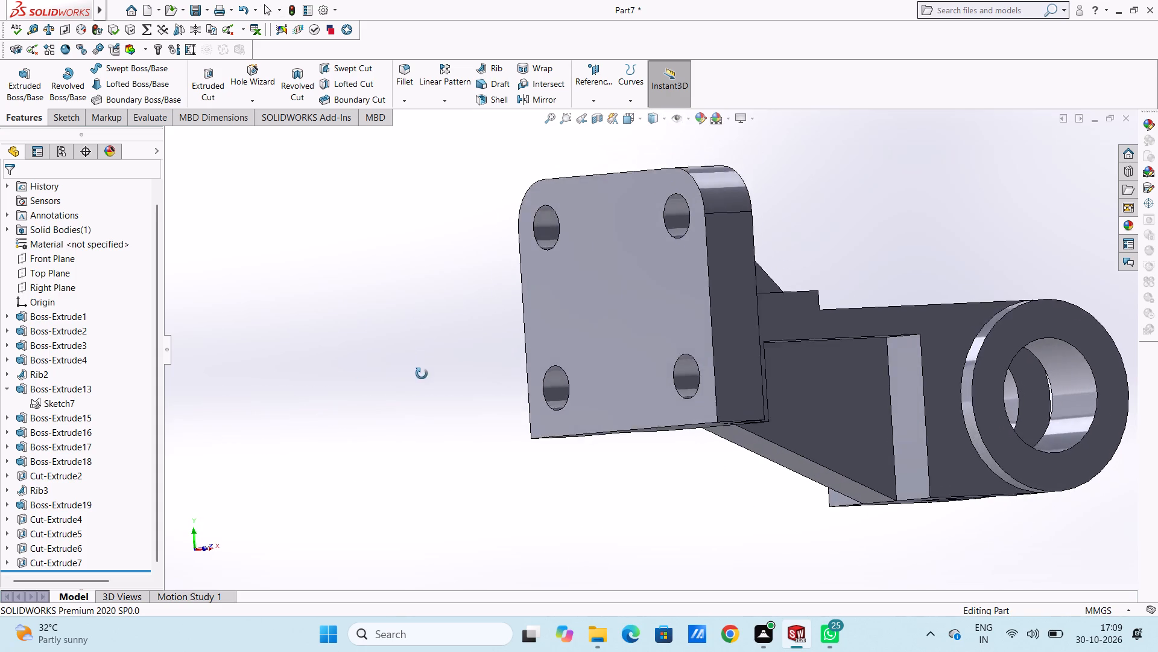
{"action": "middle_click_drag", "start_coordinate": [422, 374], "coordinate": [379, 393]}
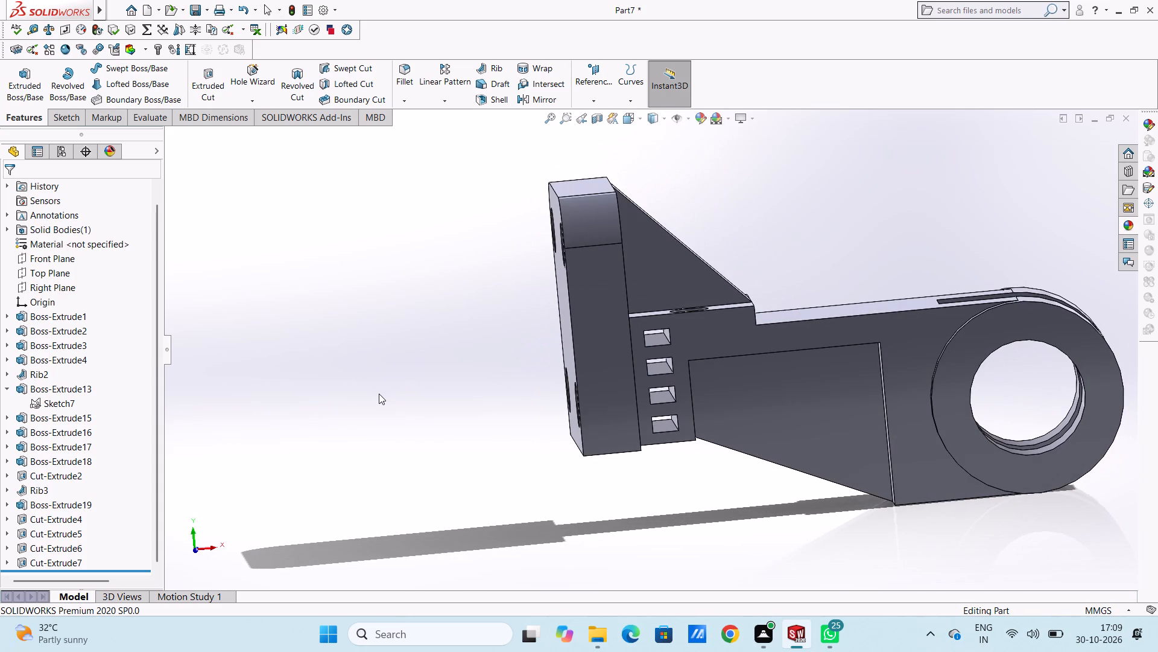
Start a sketch on the arm's flat top face and draw a circle of about 10.3 mm radius, centred about 80 mm from the origin.
{"action": "key", "text": "ctrl+5"}
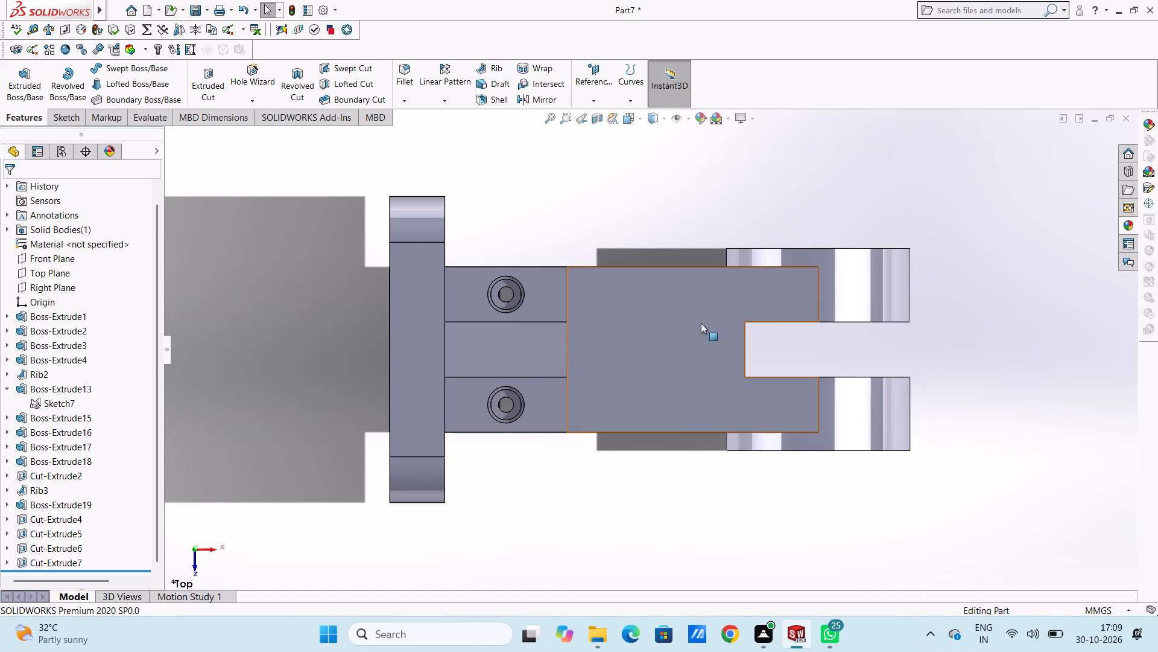
{"action": "left_click", "coordinate": [659, 323]}
{"action": "left_click", "coordinate": [705, 293]}
{"action": "left_click", "coordinate": [609, 258]}
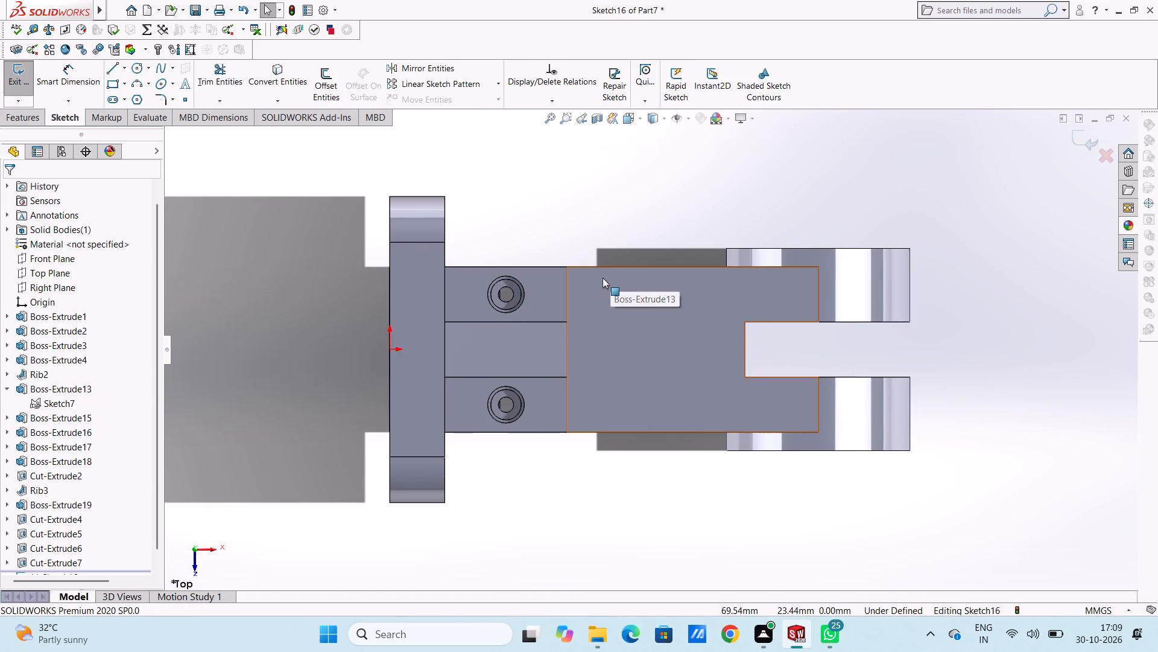
{"action": "left_click", "coordinate": [136, 69]}
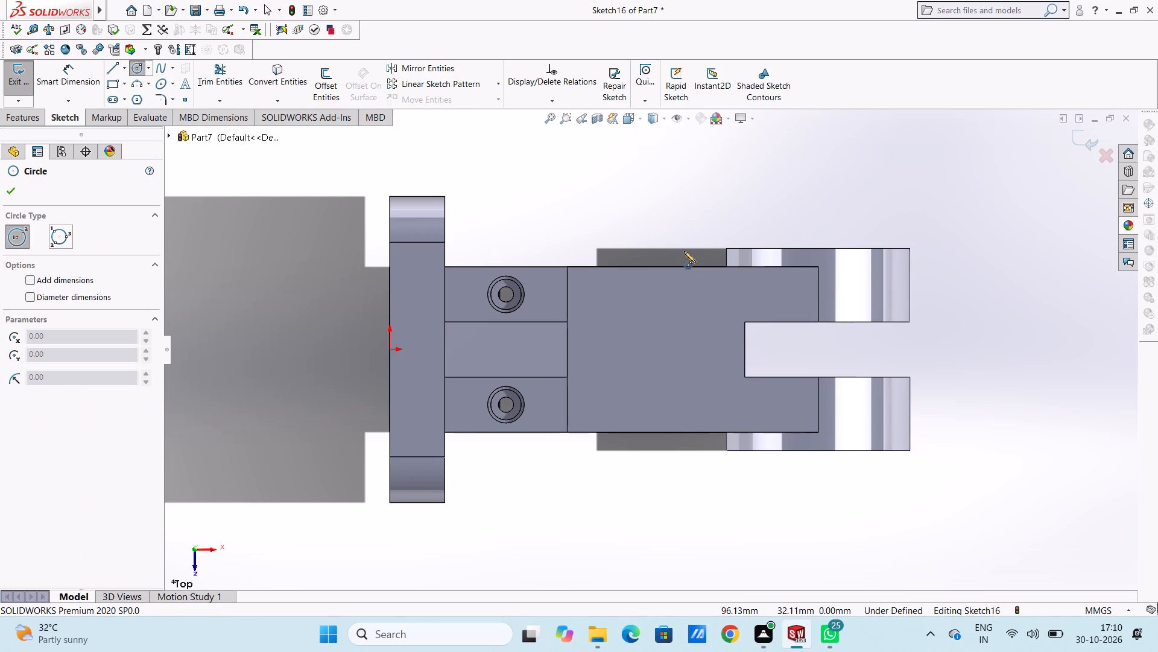
{"action": "left_click", "coordinate": [635, 350]}
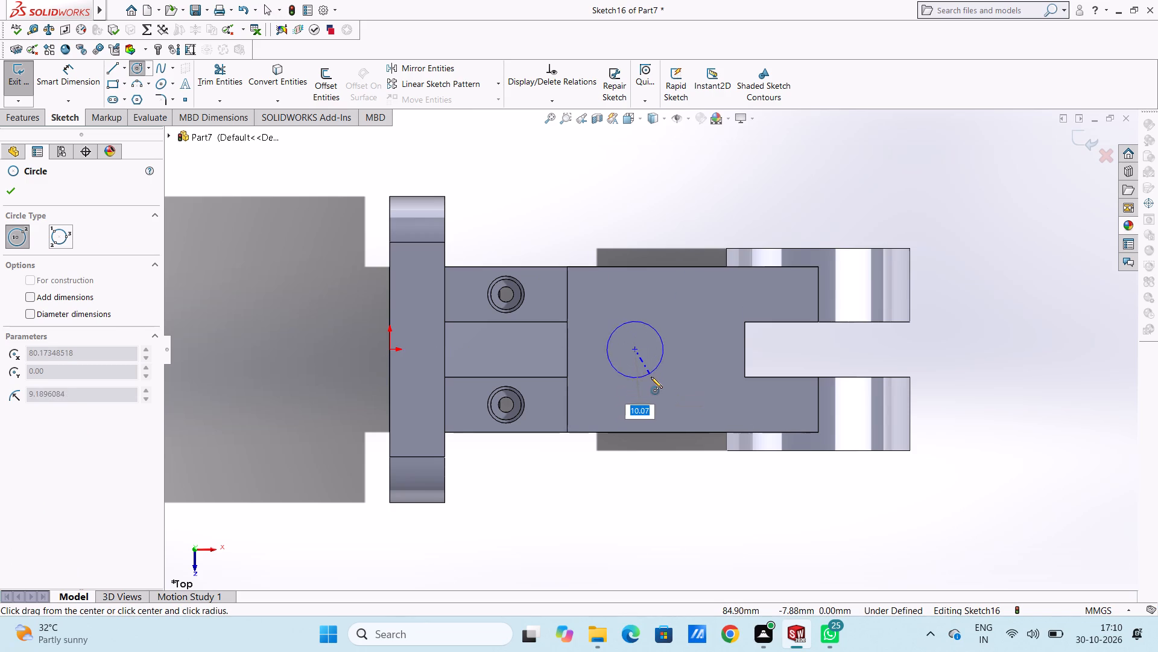
{"action": "left_click", "coordinate": [651, 377]}
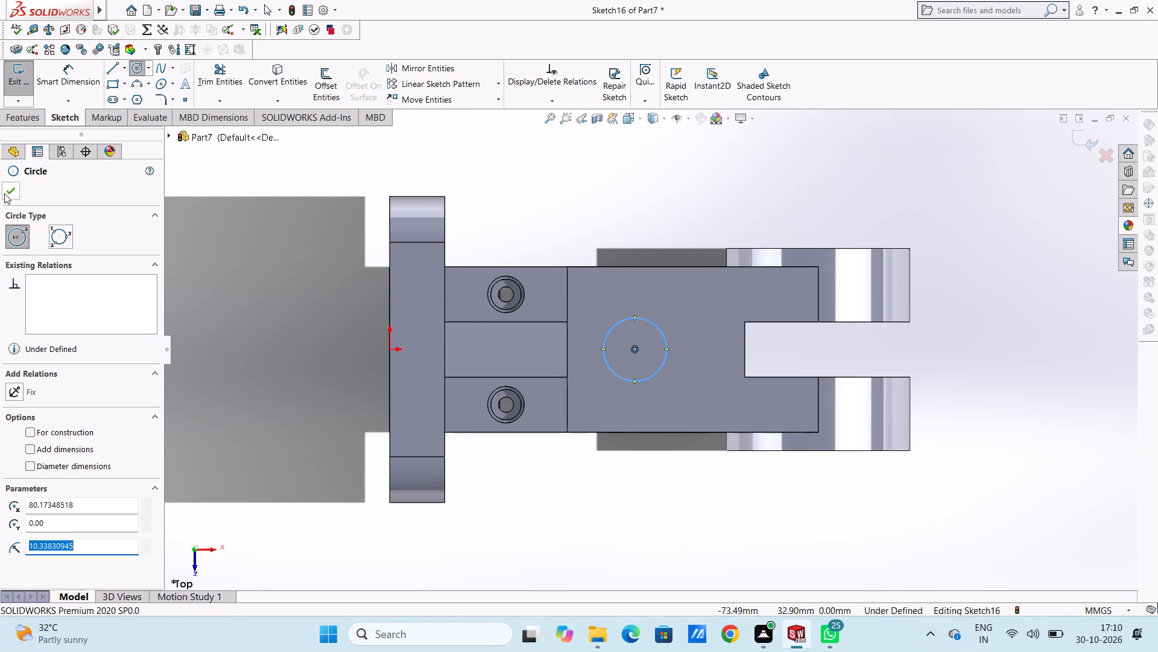
{"action": "left_click", "coordinate": [5, 193]}
{"action": "left_click", "coordinate": [238, 255]}
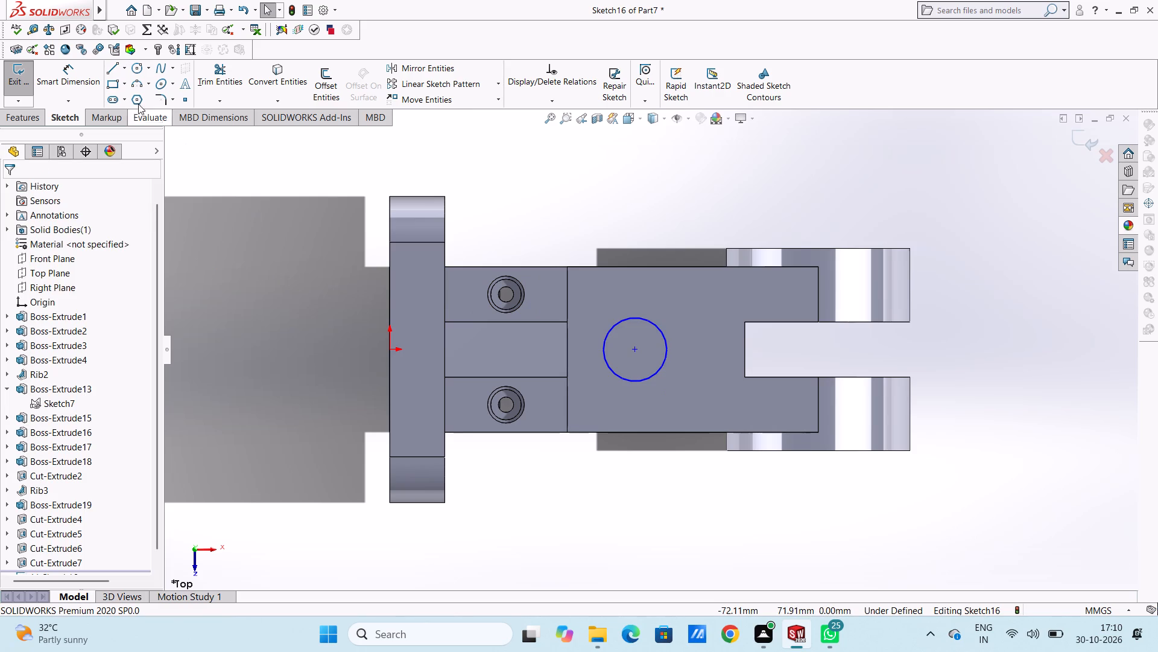
Draw a larger circle with a 20 mm radius, concentric with the first circle.
{"action": "left_click", "coordinate": [136, 72]}
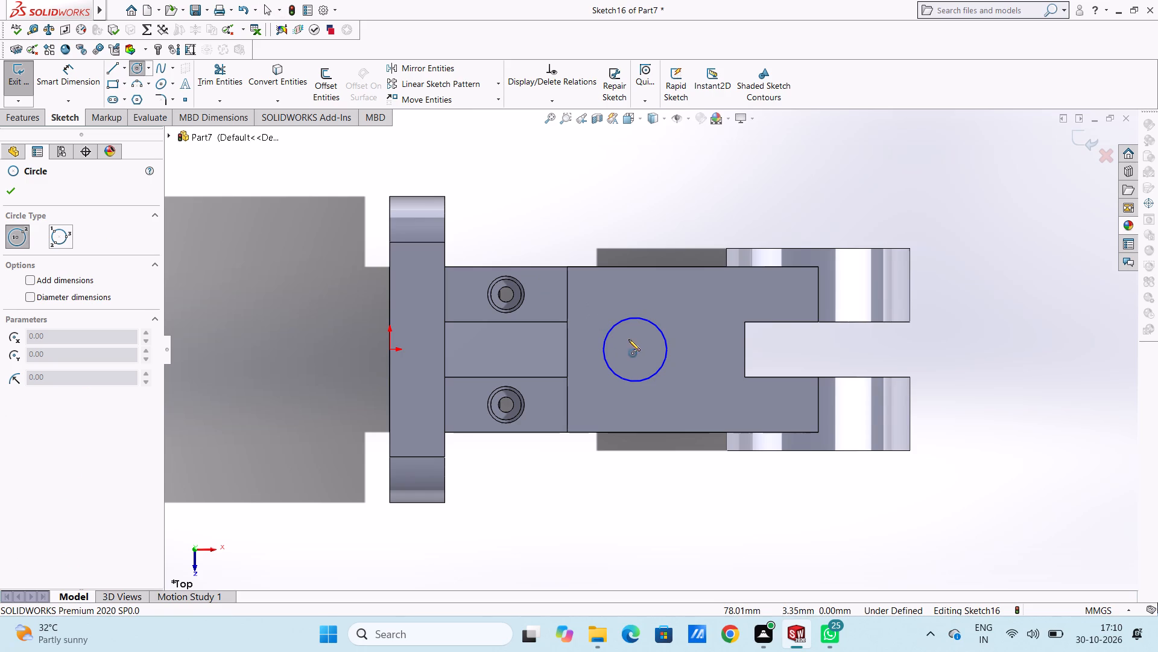
{"action": "left_click", "coordinate": [638, 350]}
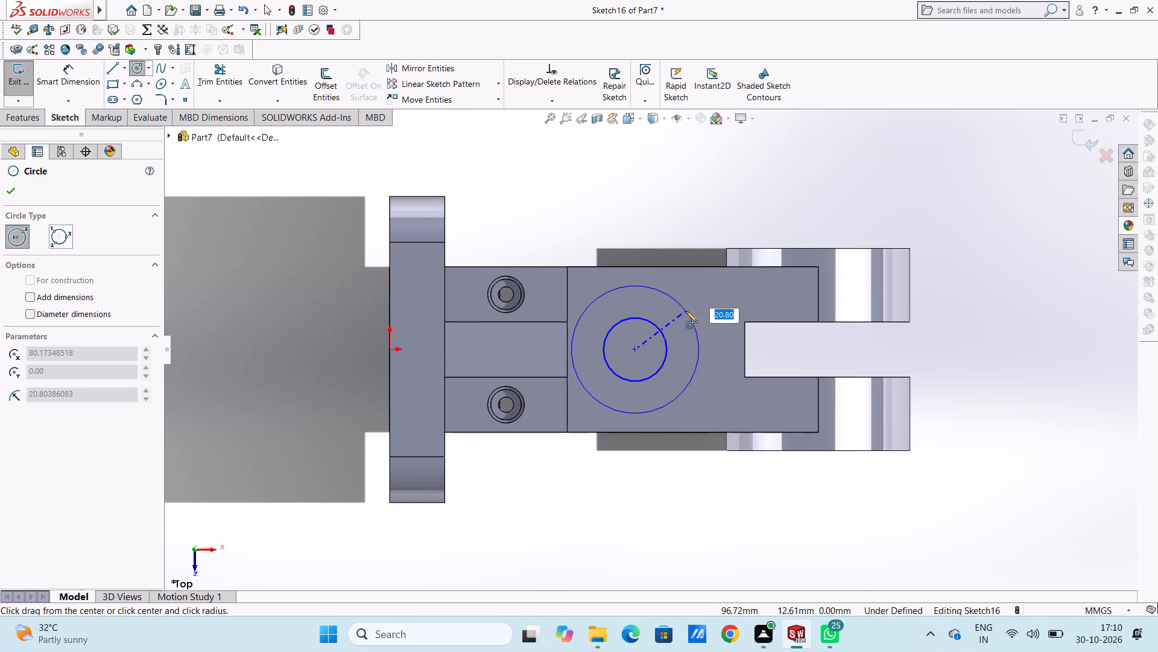
{"action": "type", "text": "20"}
{"action": "key", "text": "Return"}
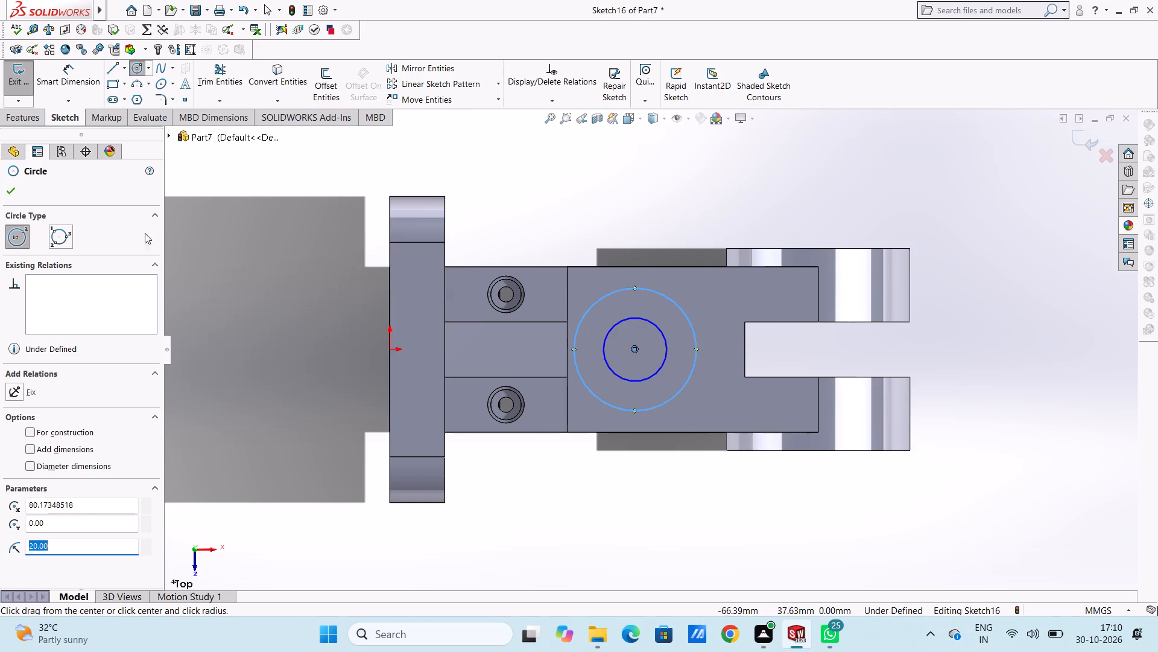
{"action": "left_click", "coordinate": [16, 188]}
{"action": "left_click", "coordinate": [217, 258]}
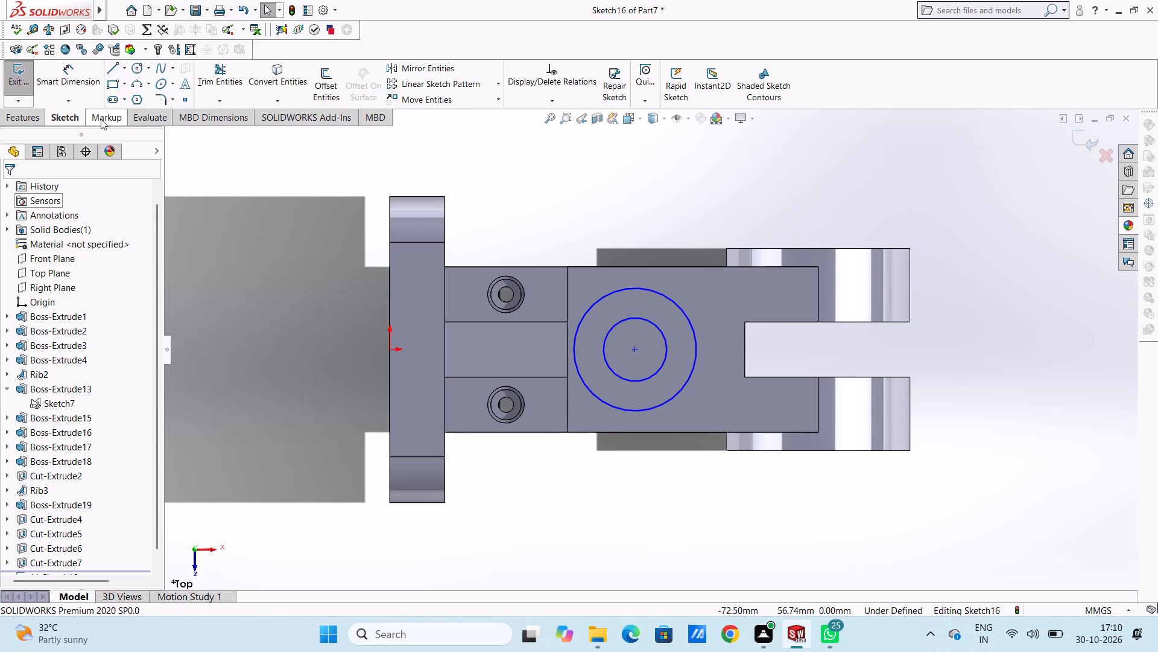
Dimension the circles' centre at 65 mm from the mounting plate's inner face edge.
{"action": "left_click", "coordinate": [90, 79]}
{"action": "left_click", "coordinate": [445, 304]}
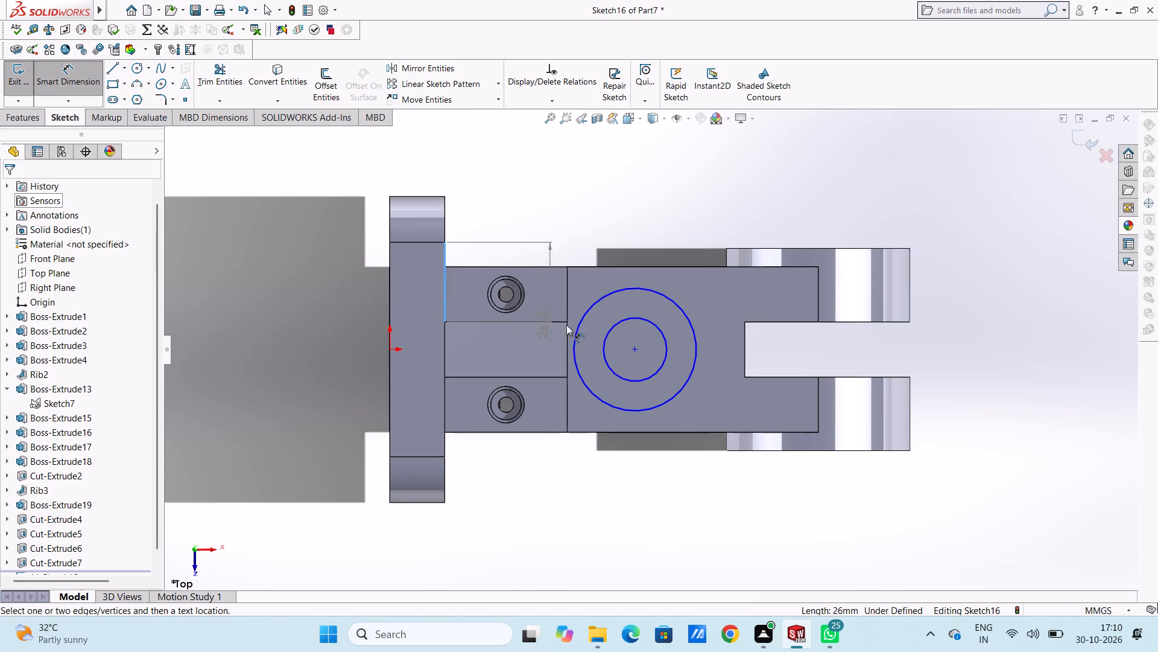
{"action": "left_click", "coordinate": [636, 348]}
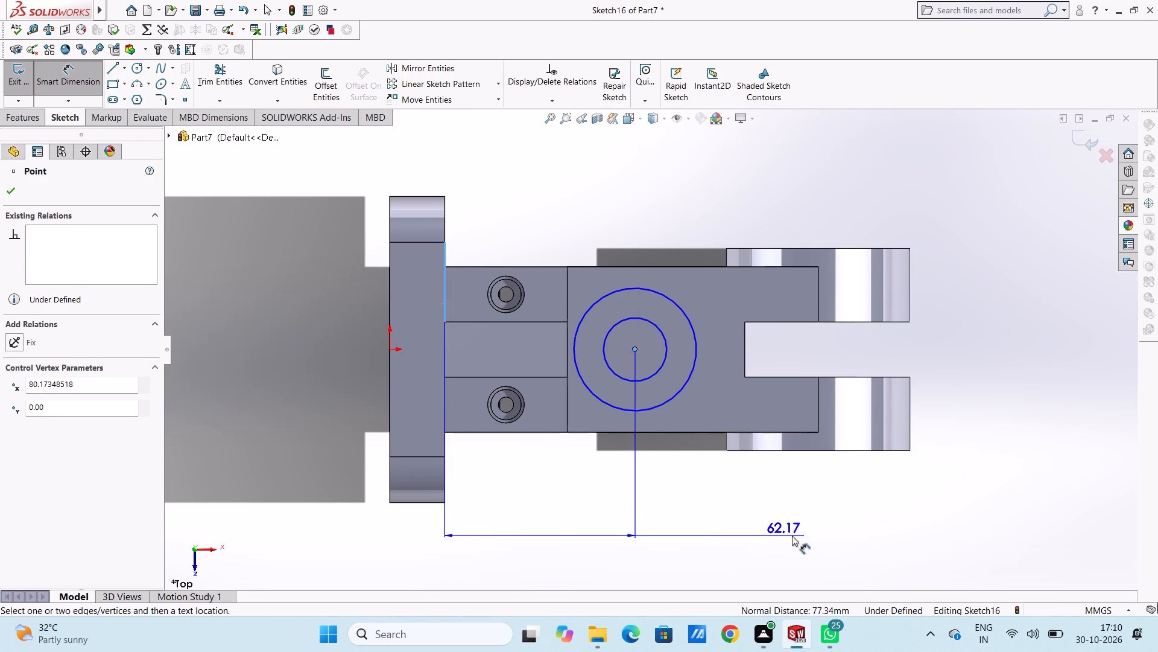
{"action": "left_click", "coordinate": [792, 535]}
{"action": "type", "text": "65"}
{"action": "key", "text": "Return"}
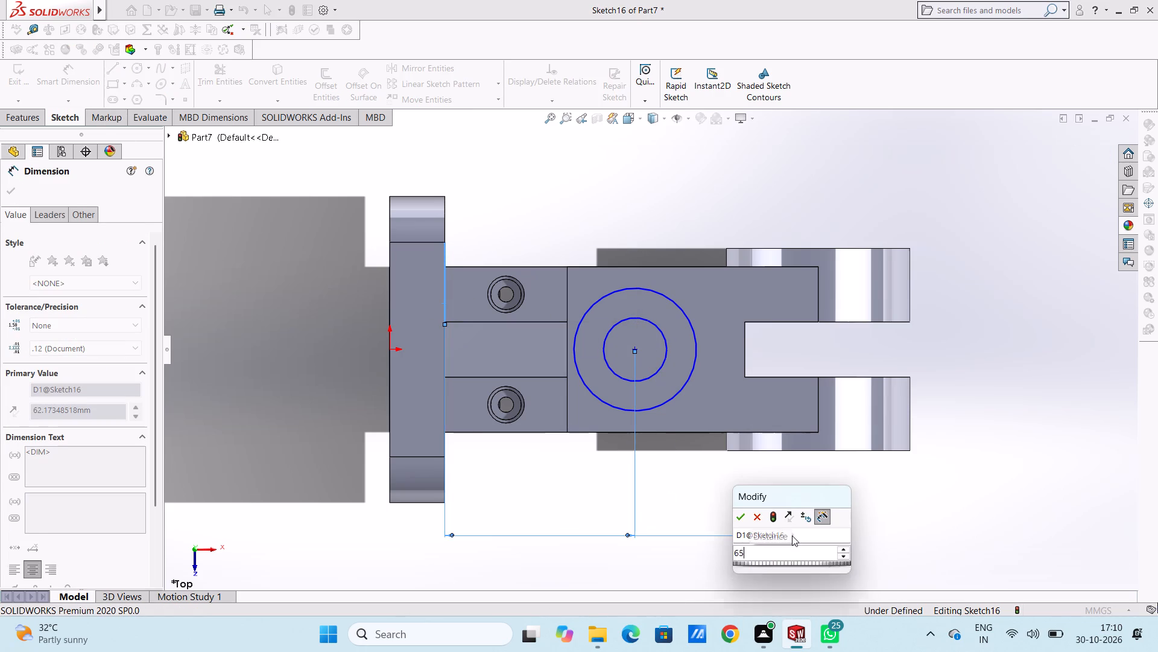
{"action": "left_click_drag", "start_coordinate": [616, 496], "coordinate": [617, 502]}
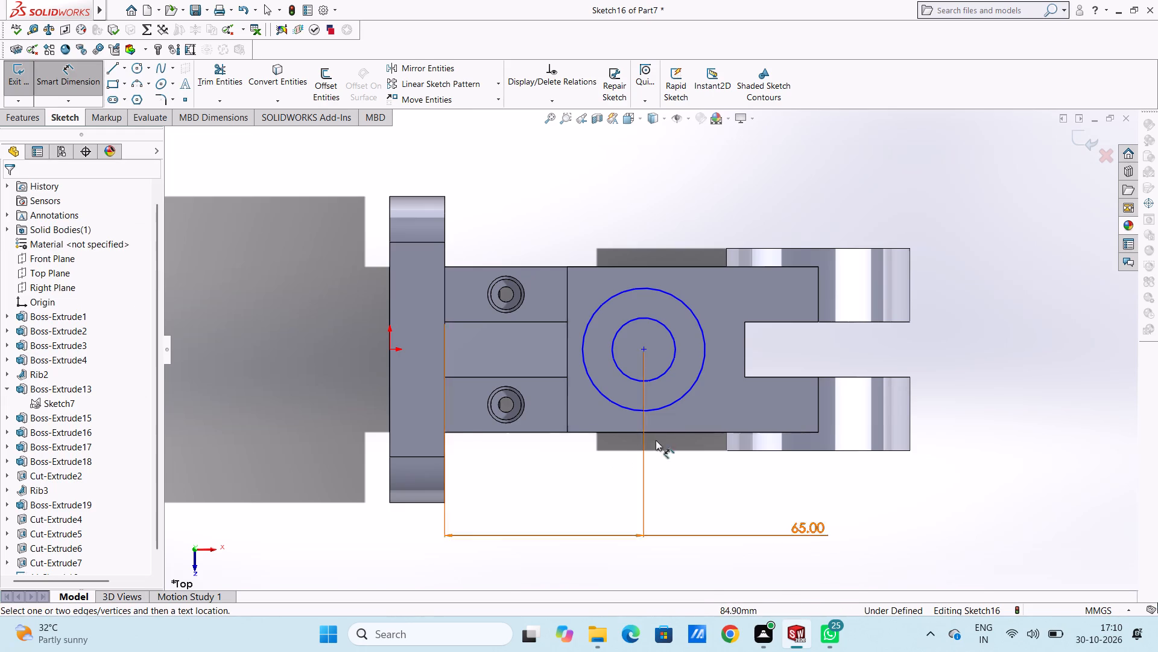
Dimension the outer circle's diameter and set the inner circle's diameter to 20 mm.
{"action": "left_click", "coordinate": [674, 400]}
{"action": "left_click", "coordinate": [866, 519]}
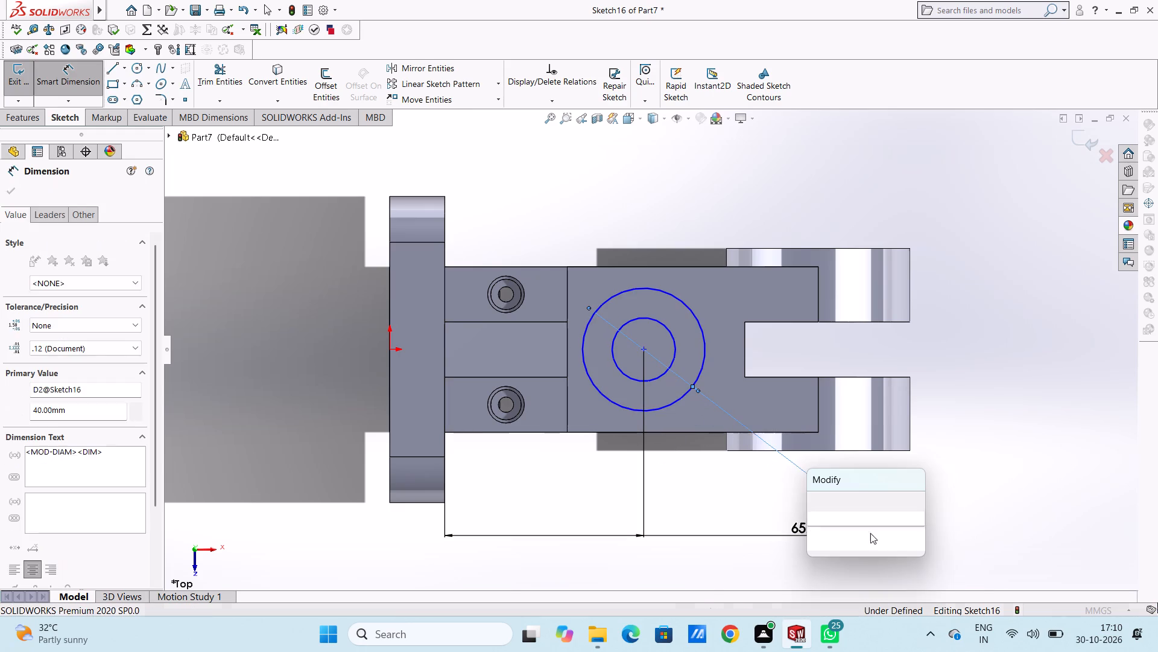
{"action": "left_click", "coordinate": [811, 500]}
{"action": "left_click", "coordinate": [776, 503]}
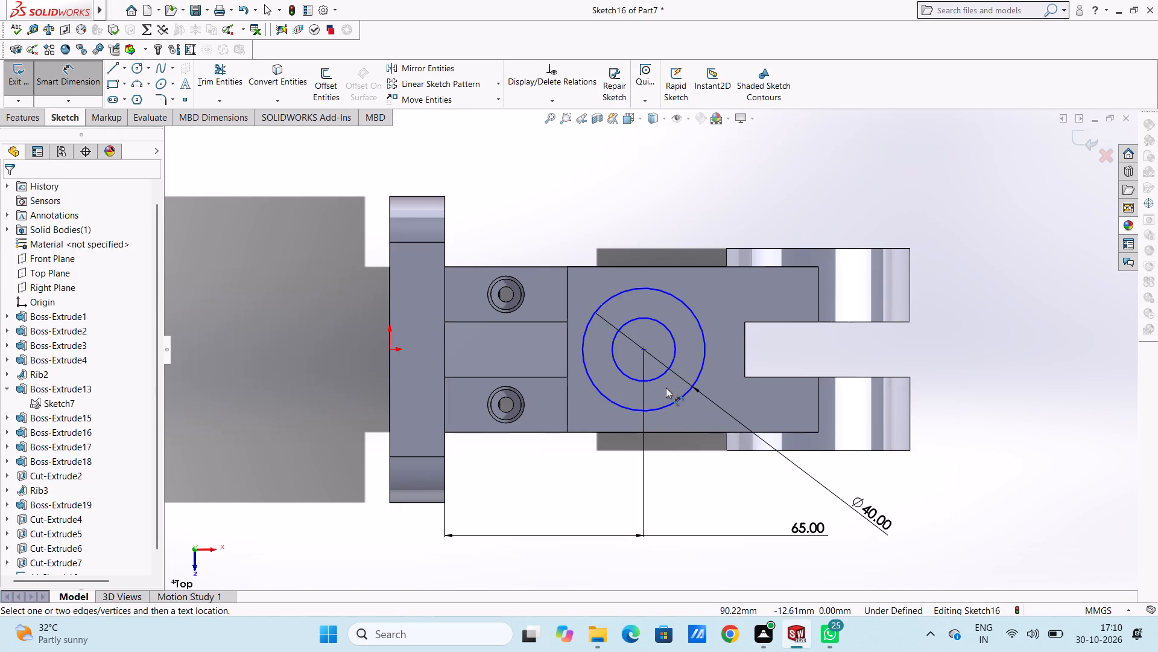
{"action": "left_click", "coordinate": [660, 378]}
{"action": "left_click", "coordinate": [789, 487]}
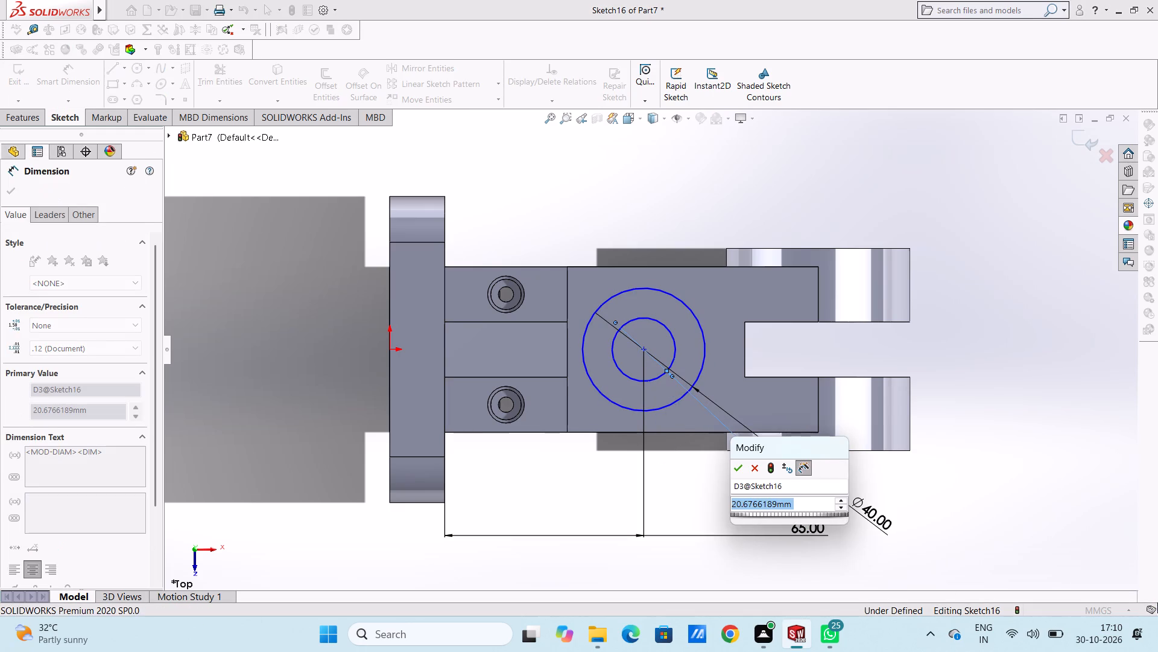
{"action": "type", "text": "20"}
{"action": "key", "text": "Return"}
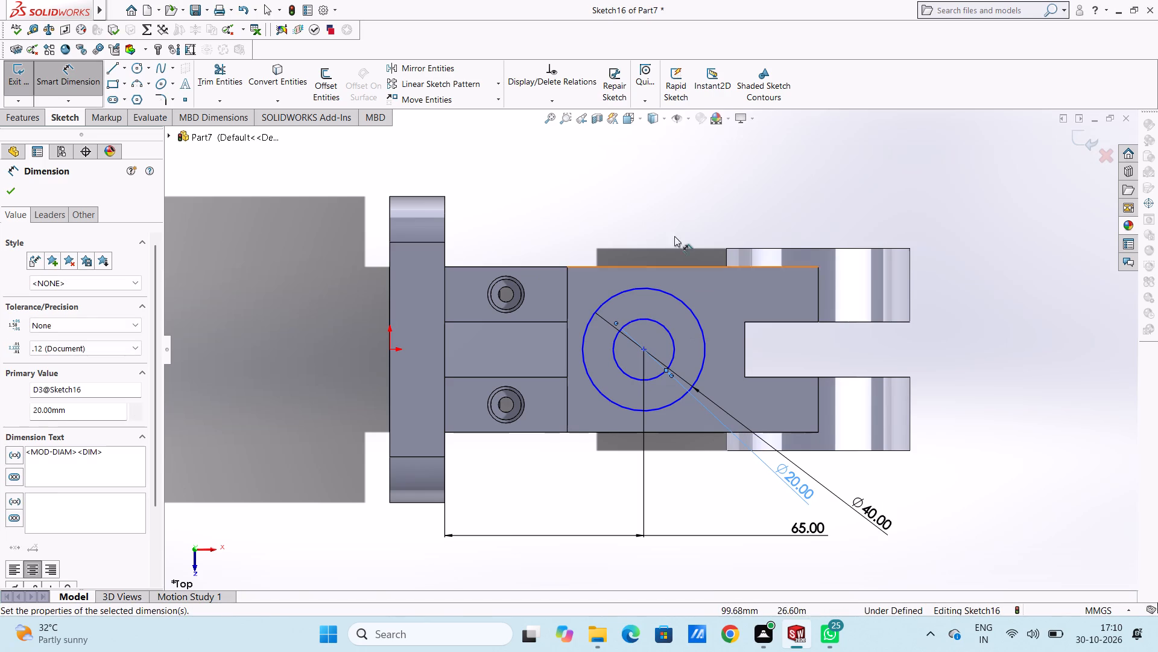
{"action": "left_click", "coordinate": [633, 200]}
{"action": "left_click", "coordinate": [64, 81]}
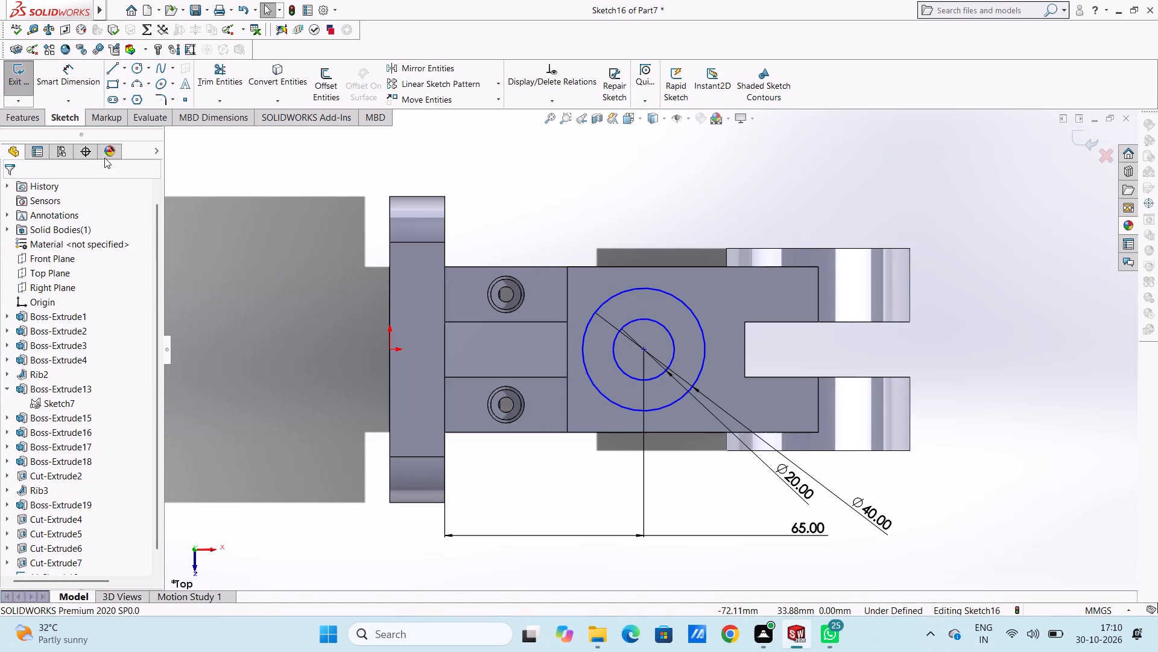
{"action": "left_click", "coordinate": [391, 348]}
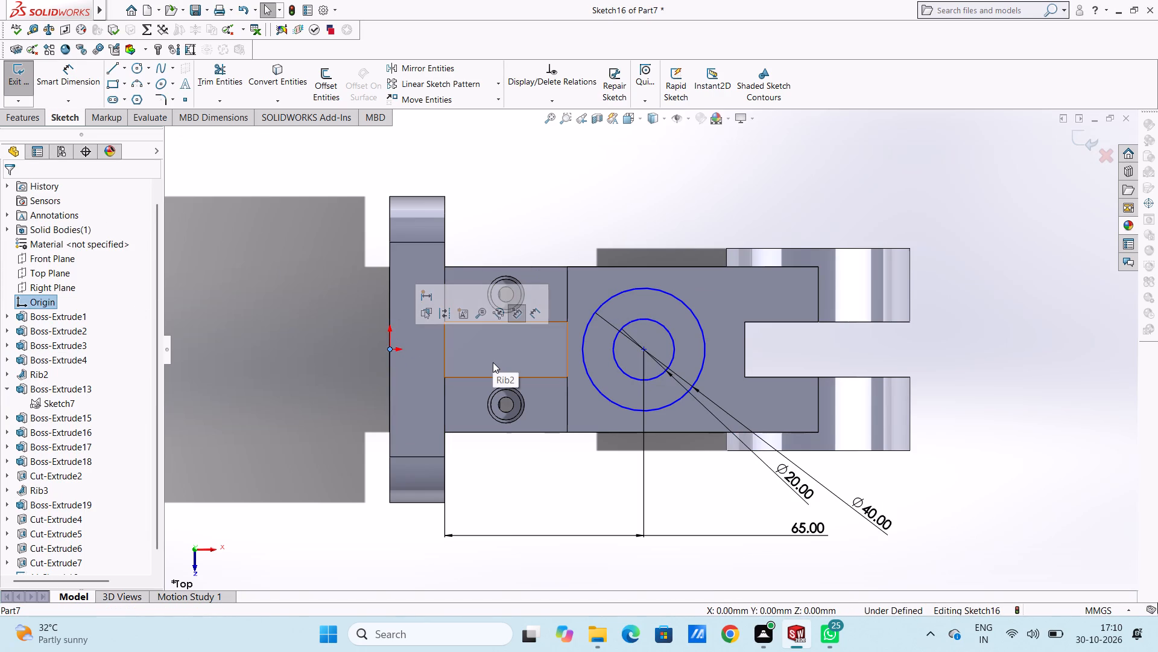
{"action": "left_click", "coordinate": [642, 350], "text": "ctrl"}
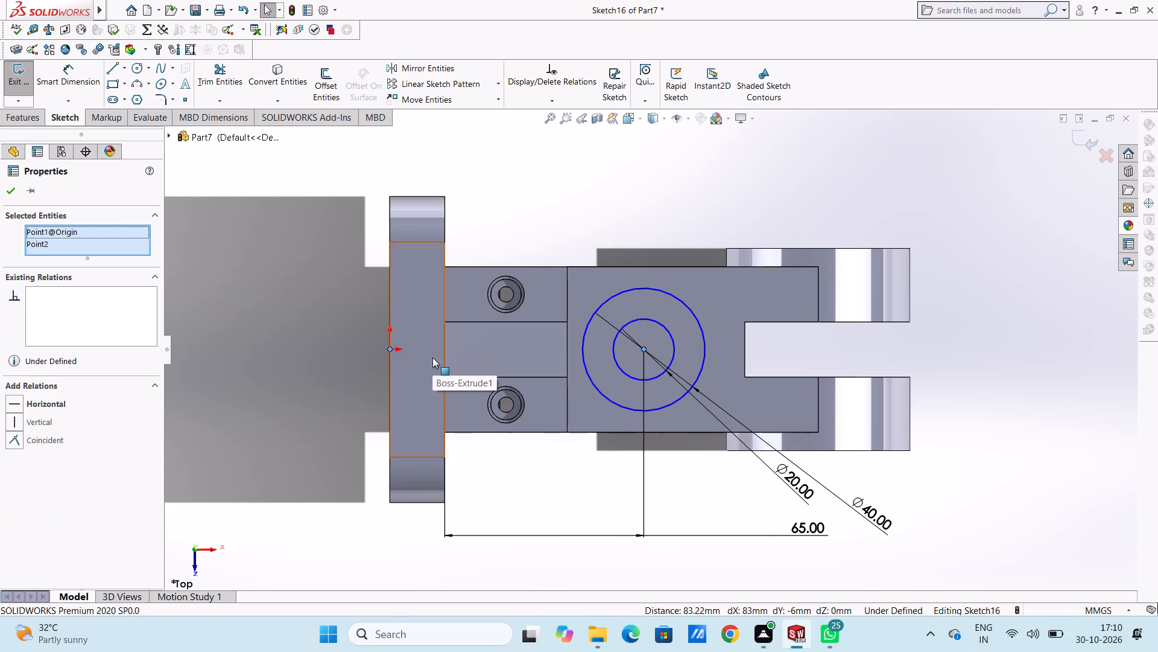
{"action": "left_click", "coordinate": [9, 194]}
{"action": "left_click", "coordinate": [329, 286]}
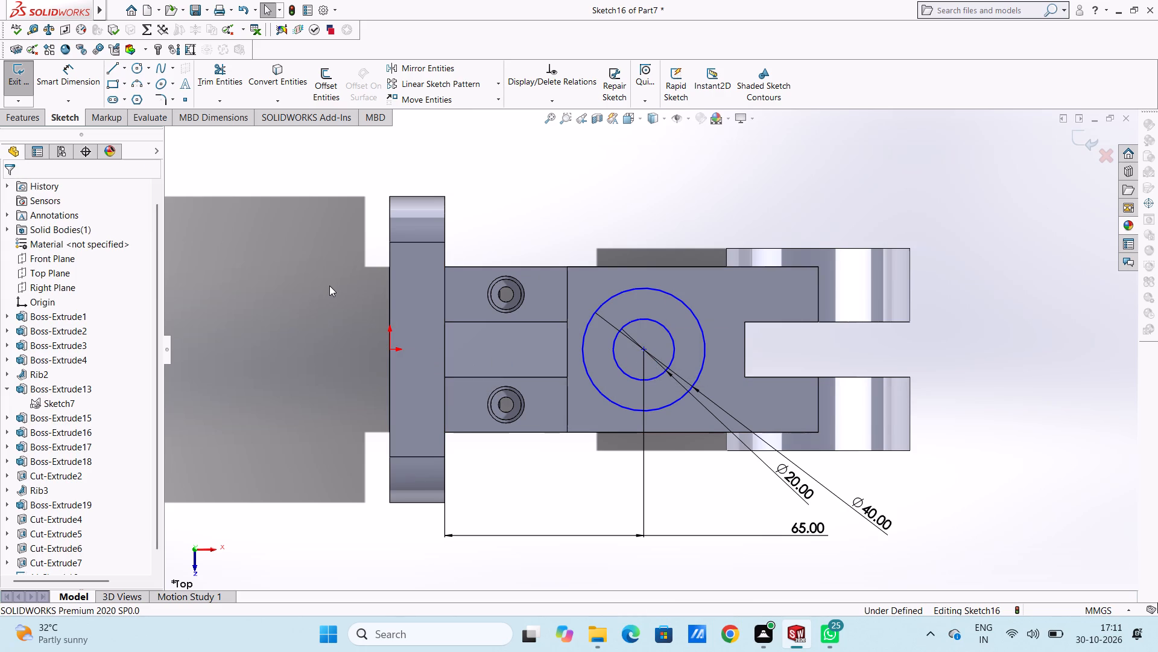
Dimension the distance from the circles' centre to the arm's upper long edge as seen from the top, keeping the offered value.
{"action": "left_click_drag", "start_coordinate": [69, 75], "coordinate": [72, 82]}
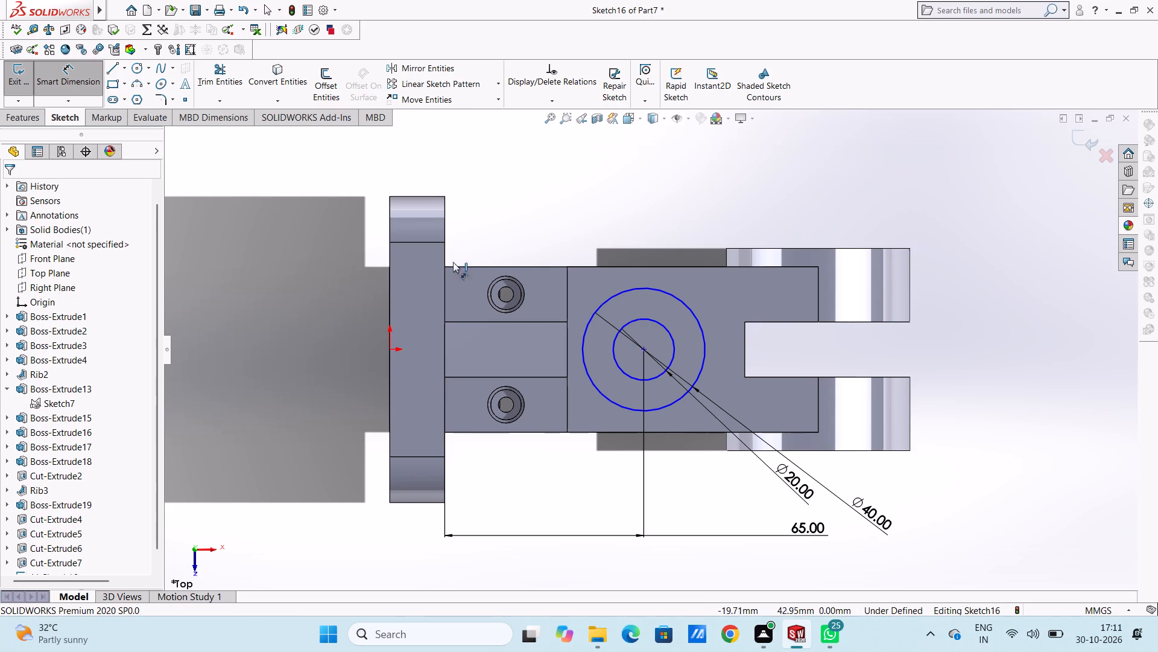
{"action": "left_click", "coordinate": [642, 349]}
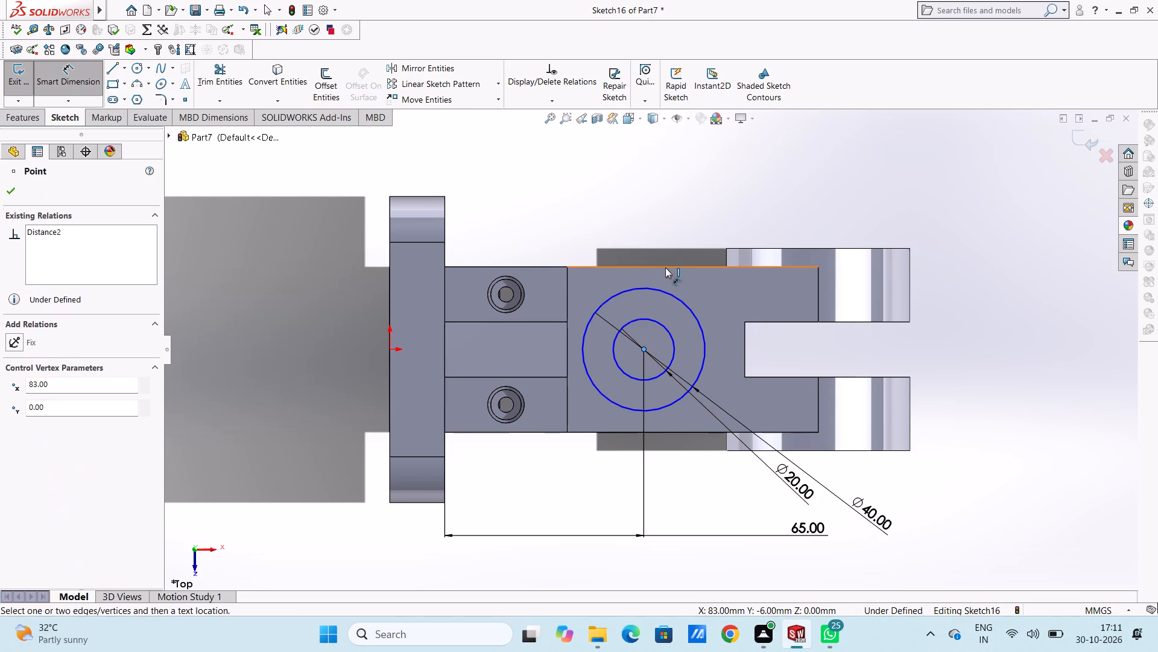
{"action": "left_click", "coordinate": [665, 267]}
{"action": "left_click", "coordinate": [1054, 275]}
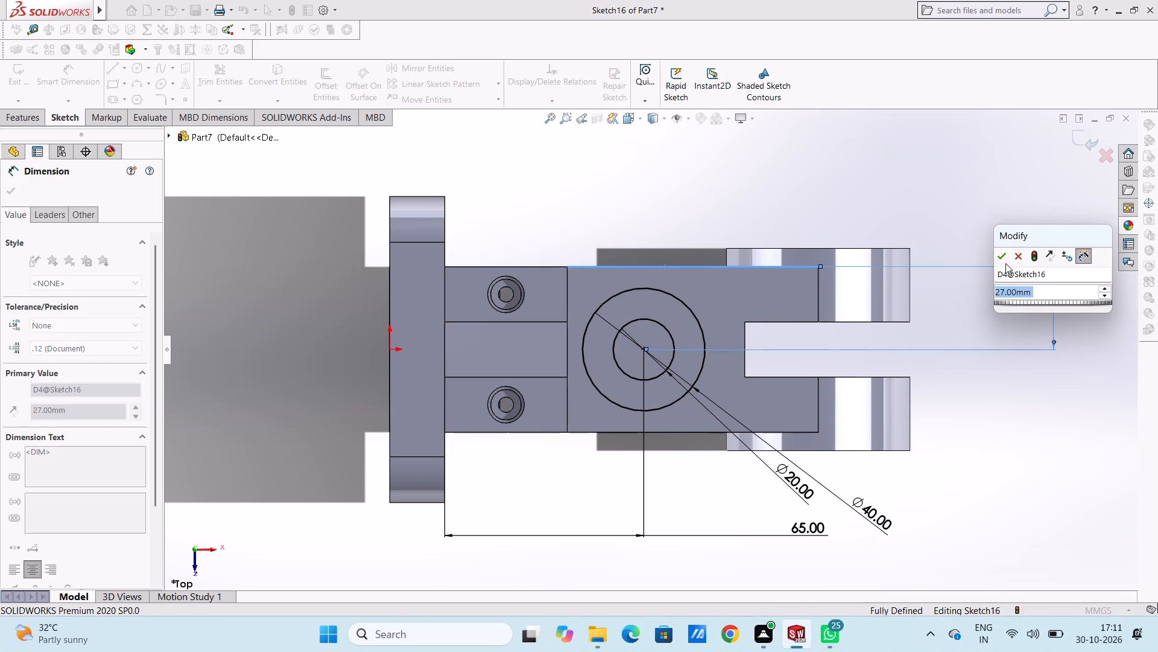
{"action": "left_click", "coordinate": [1005, 263]}
{"action": "left_click", "coordinate": [987, 246]}
Draw a small circle with a 2.5 mm radius, centred on the uppermost quadrant point of the 40 mm circle.
{"action": "scroll", "coordinate": [687, 311], "scroll_direction": "down", "scroll_amount": 2}
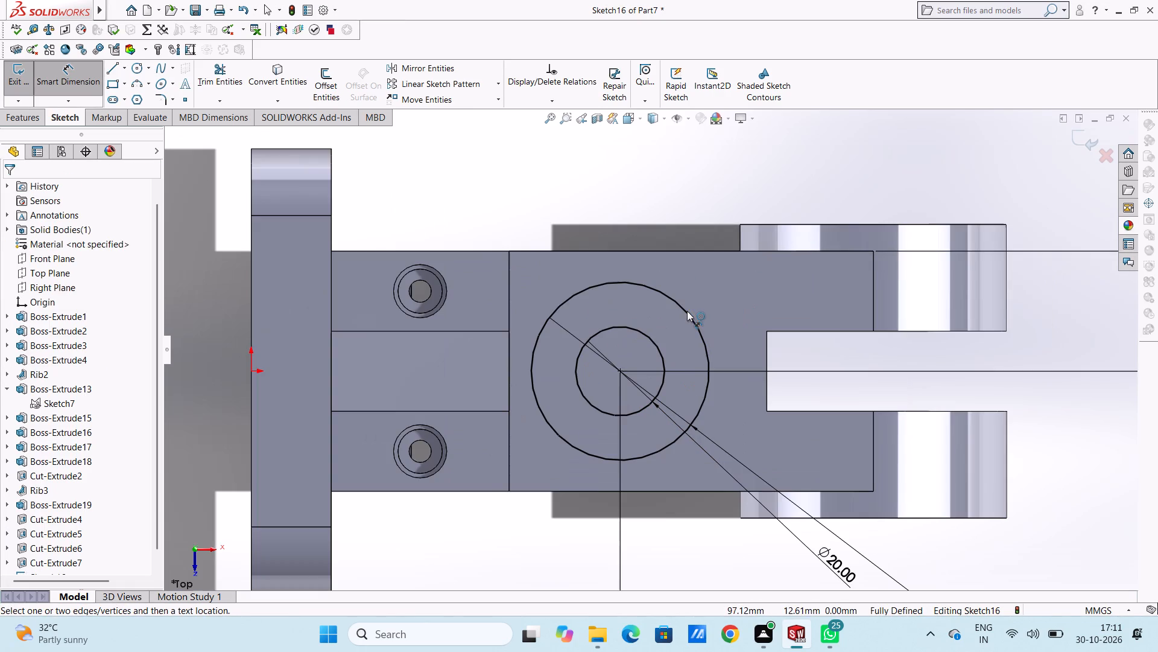
{"action": "scroll", "coordinate": [536, 347], "scroll_direction": "up", "scroll_amount": 2}
{"action": "left_click", "coordinate": [558, 240]}
{"action": "scroll", "coordinate": [633, 343], "scroll_direction": "down", "scroll_amount": 2}
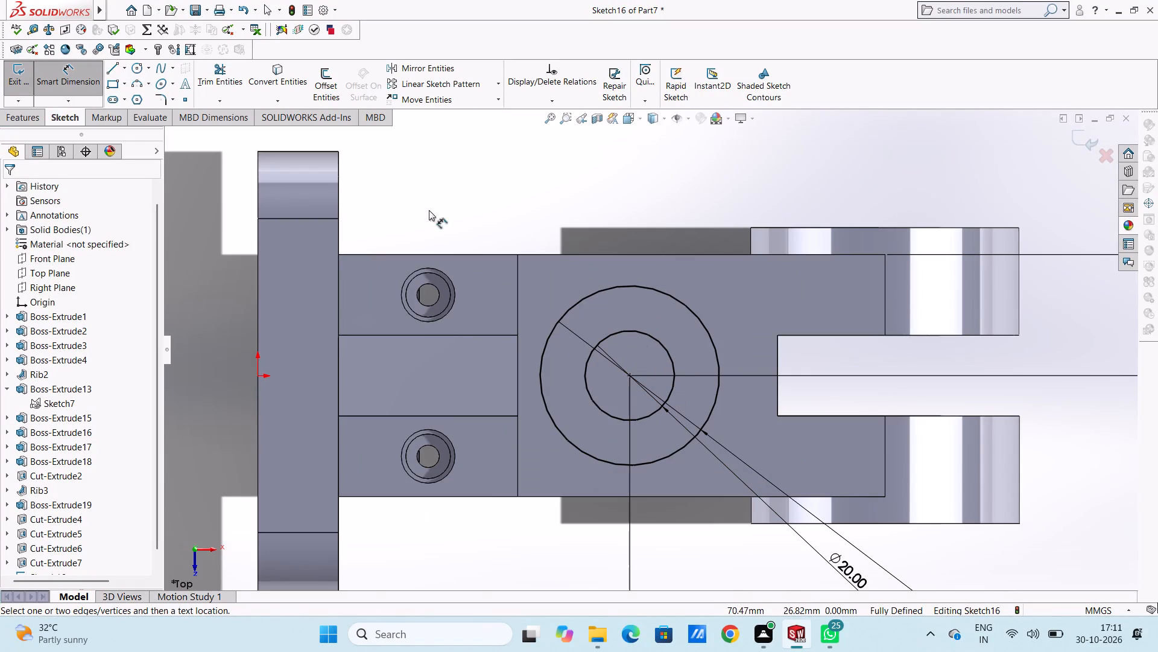
{"action": "left_click", "coordinate": [140, 71]}
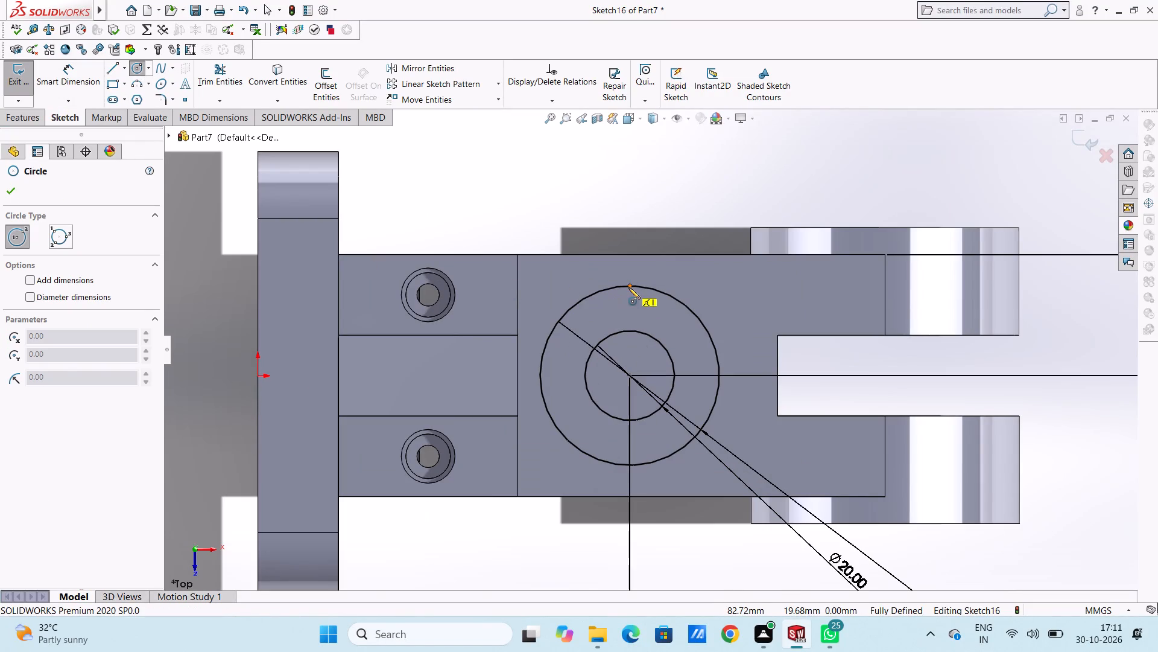
{"action": "left_click", "coordinate": [629, 287]}
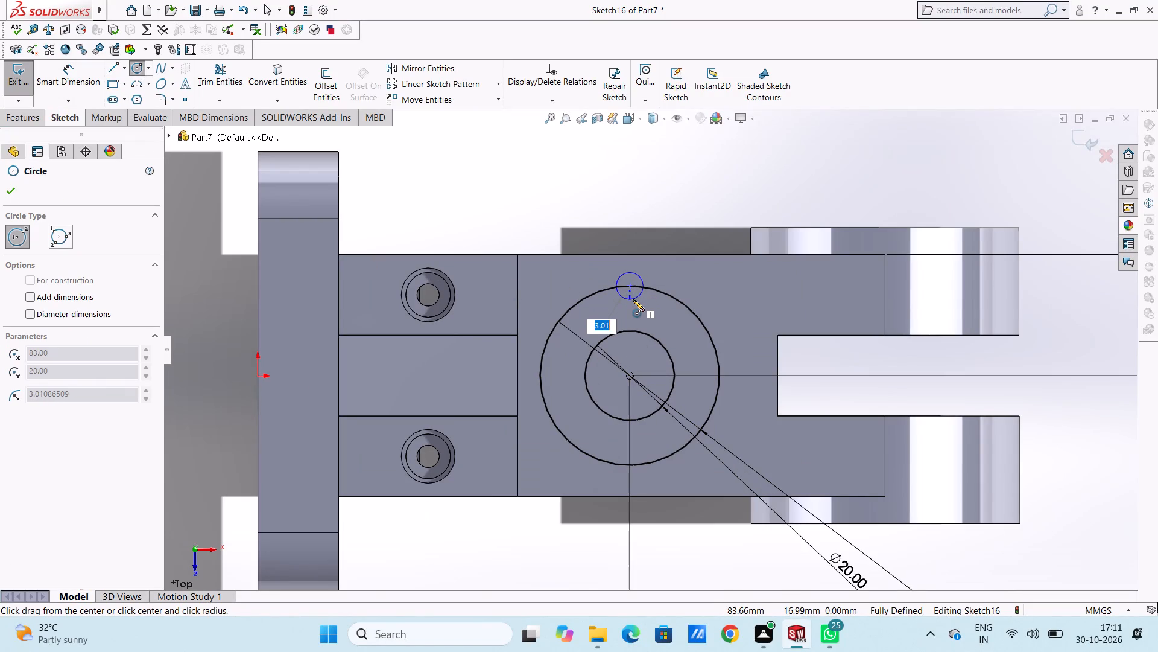
{"action": "type", "text": "2.5"}
{"action": "key", "text": "Return"}
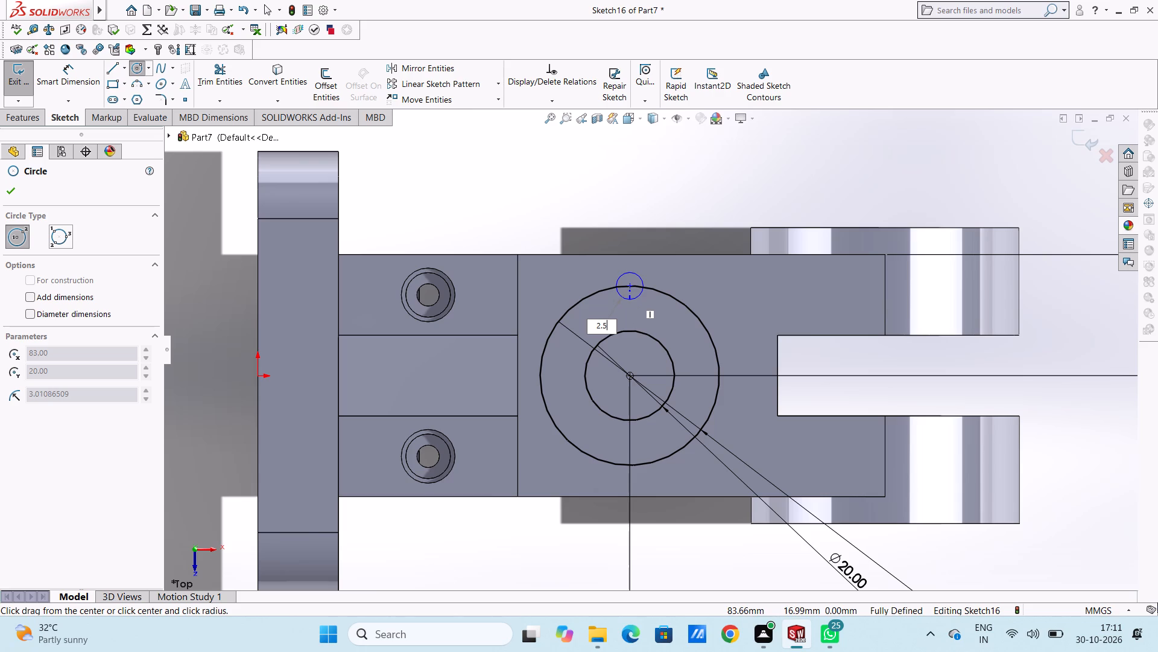
{"action": "left_click", "coordinate": [10, 191]}
{"action": "left_click", "coordinate": [194, 237]}
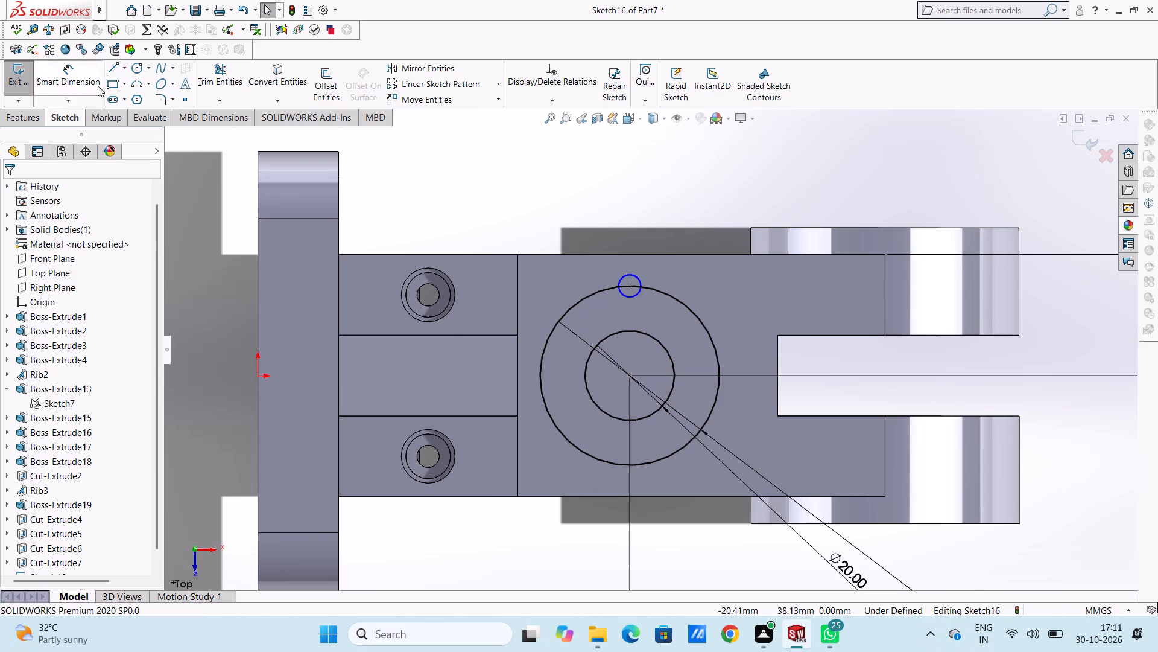
Dimension the small circle's diameter, keeping the offered value.
{"action": "left_click", "coordinate": [97, 83]}
{"action": "left_click", "coordinate": [630, 275]}
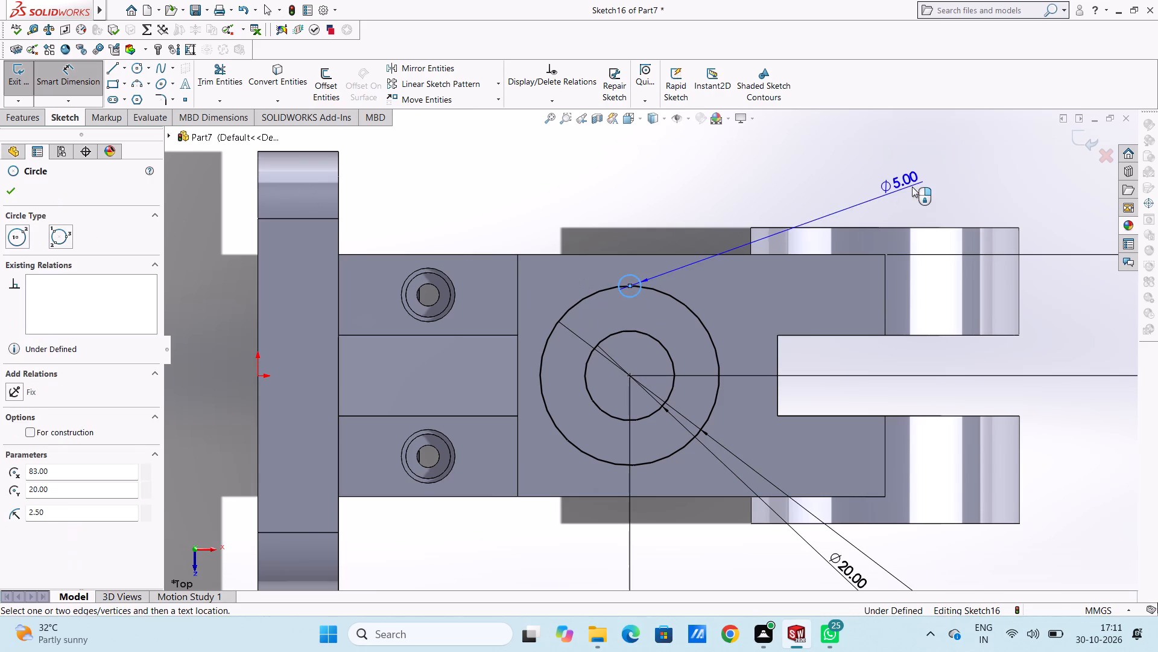
{"action": "left_click", "coordinate": [912, 186]}
{"action": "left_click", "coordinate": [862, 165]}
{"action": "left_click", "coordinate": [786, 188]}
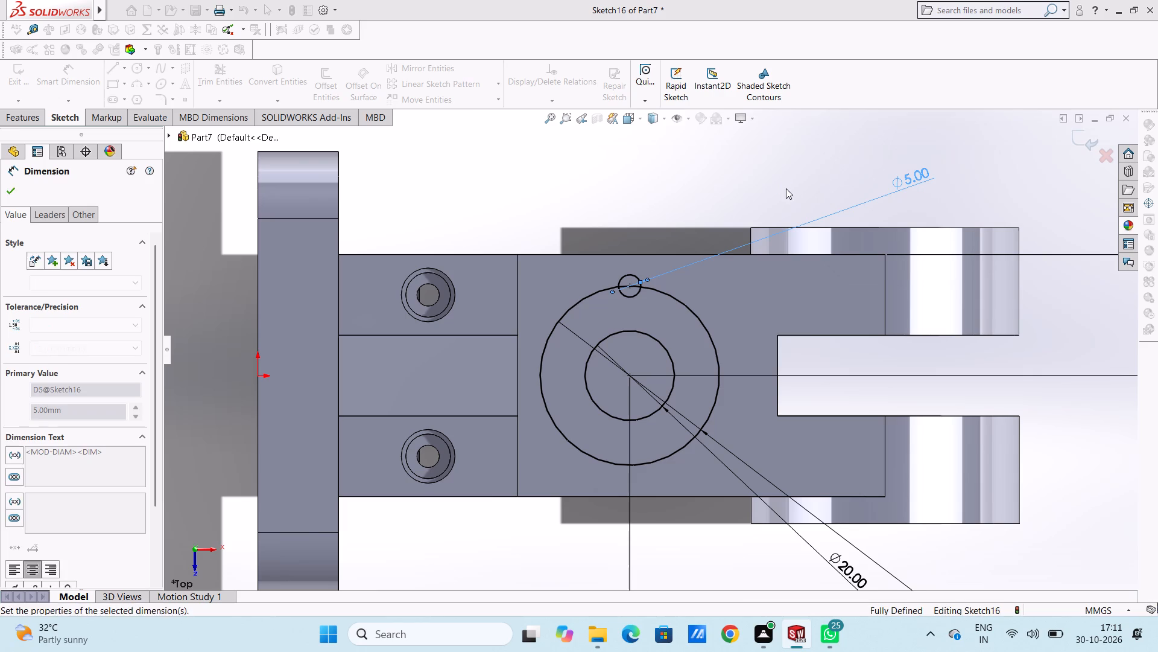
{"action": "left_click", "coordinate": [666, 231]}
{"action": "middle_click", "coordinate": [653, 327]}
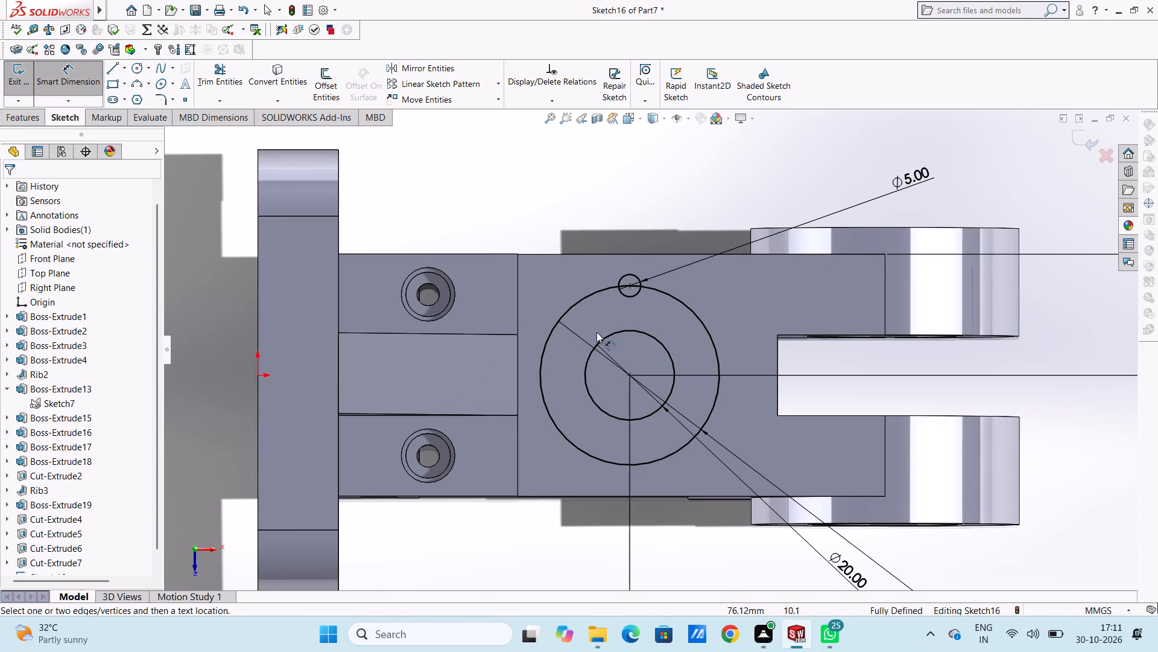
{"action": "left_click", "coordinate": [71, 80]}
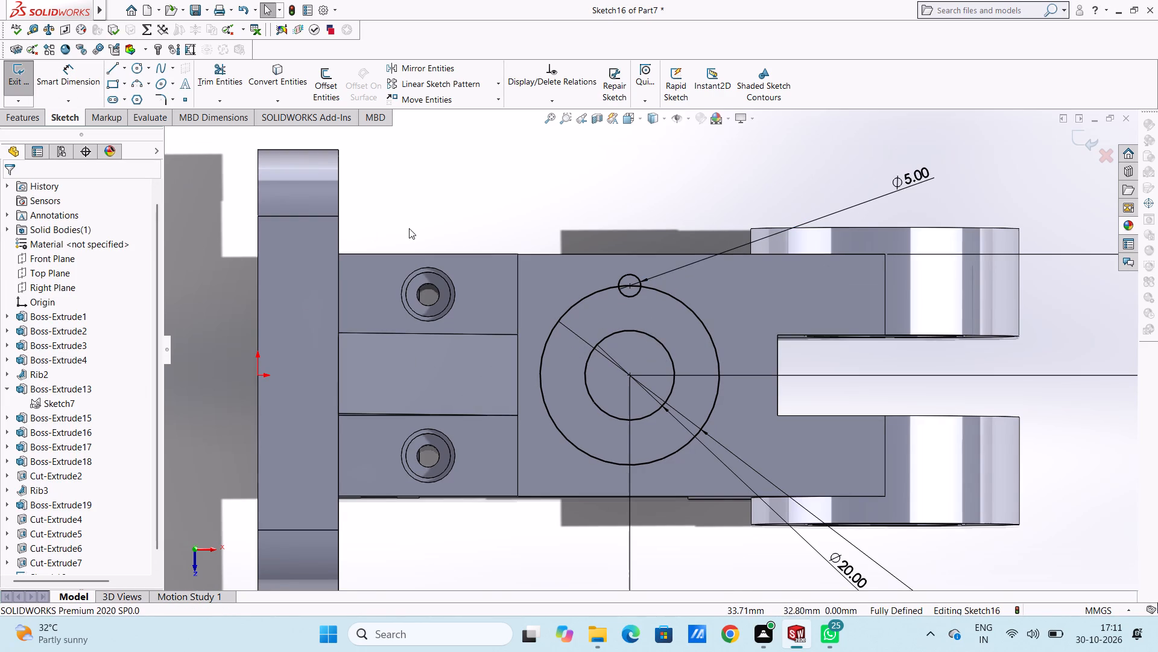
Create a circular sketch pattern of the small circle about the concentric circles' centre, with 4 equally spaced instances over 360 degrees.
{"action": "left_click", "coordinate": [624, 275]}
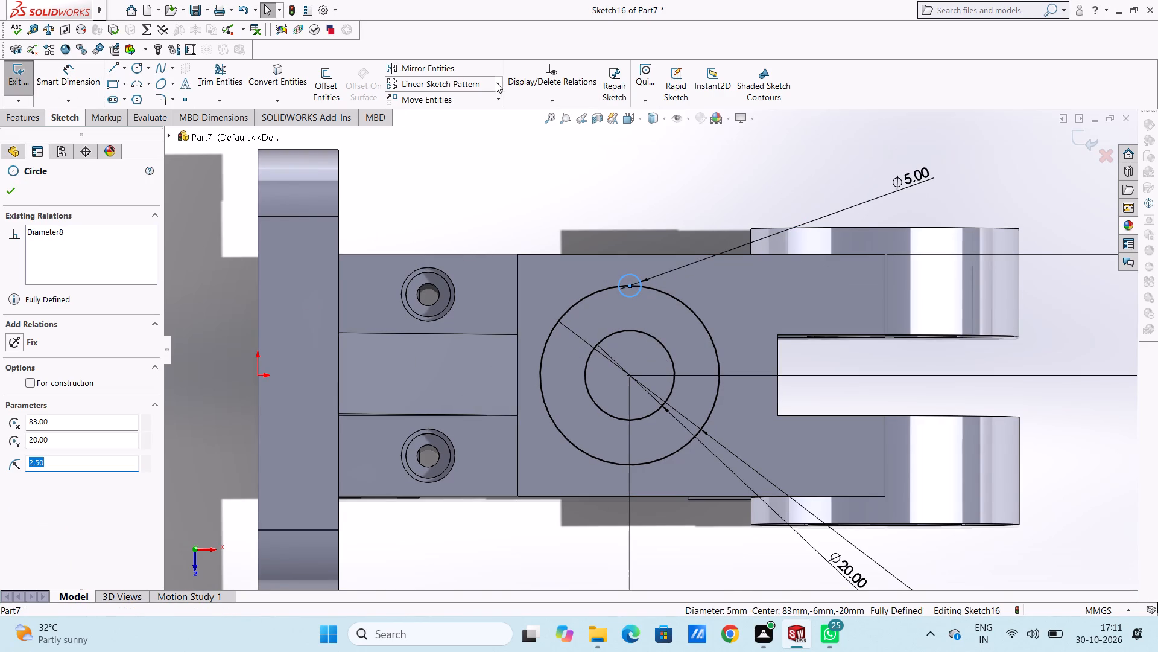
{"action": "left_click", "coordinate": [499, 83]}
{"action": "left_click", "coordinate": [493, 120]}
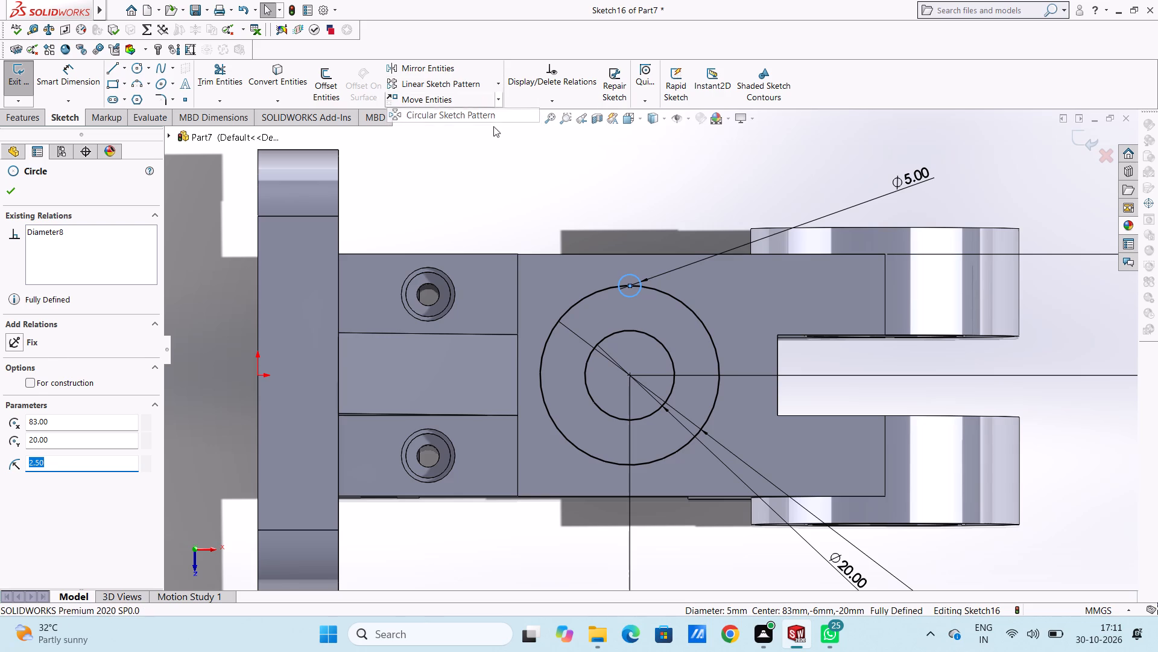
{"action": "right_click", "coordinate": [119, 229]}
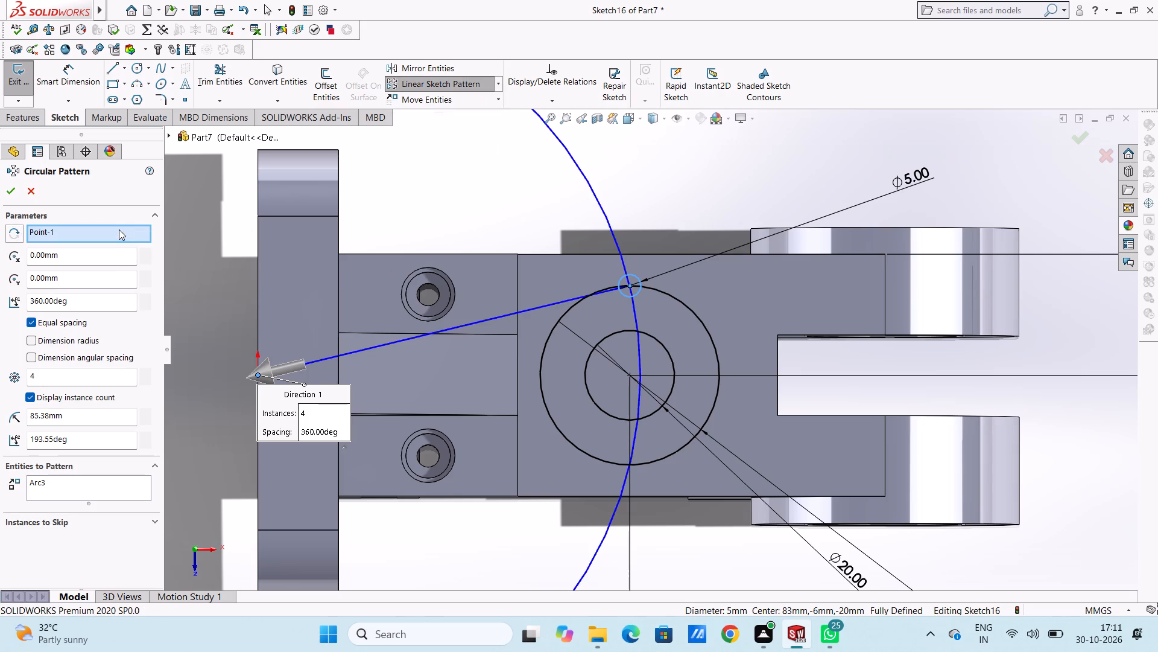
{"action": "left_click", "coordinate": [143, 253]}
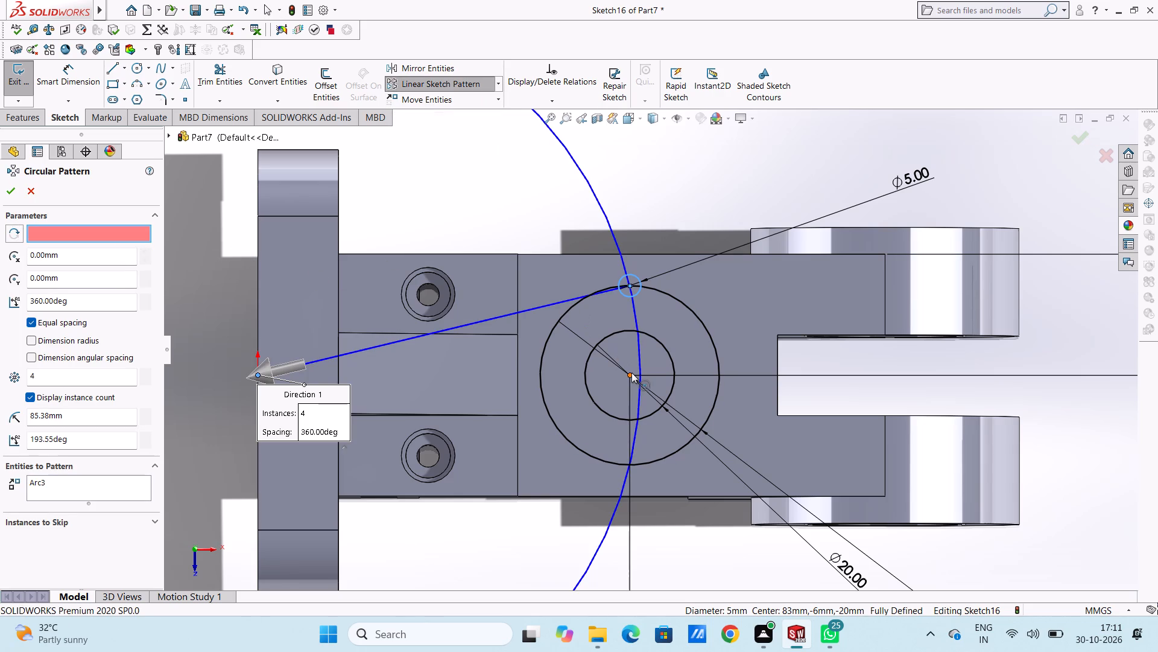
{"action": "left_click", "coordinate": [631, 373]}
{"action": "left_click", "coordinate": [13, 191]}
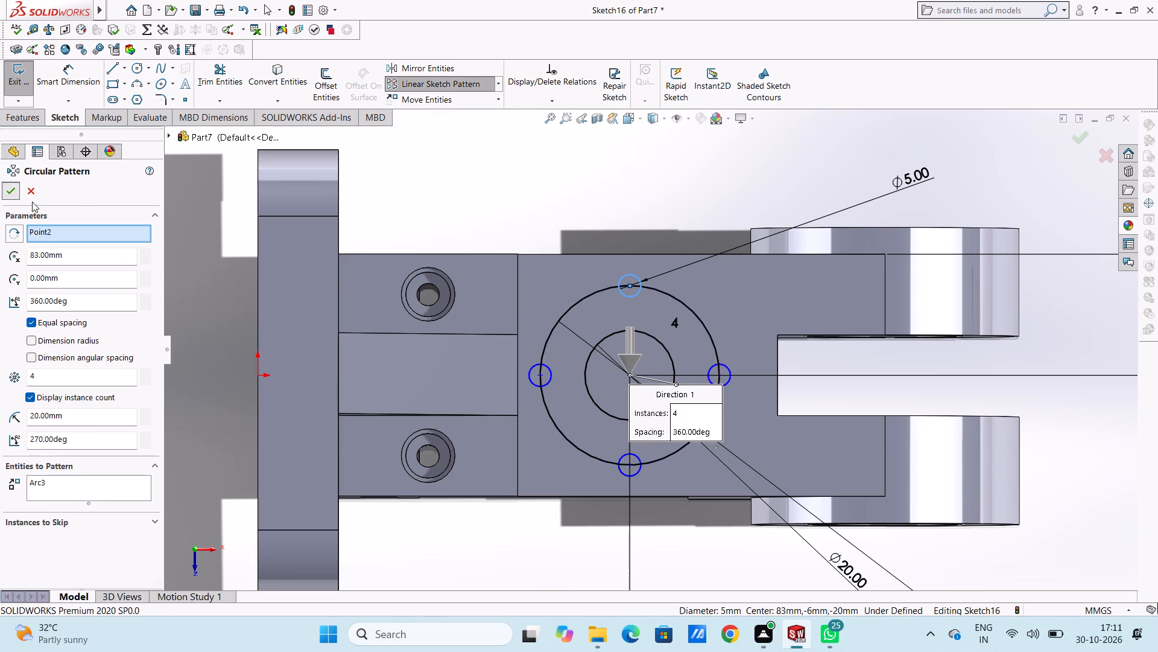
{"action": "left_click", "coordinate": [507, 208]}
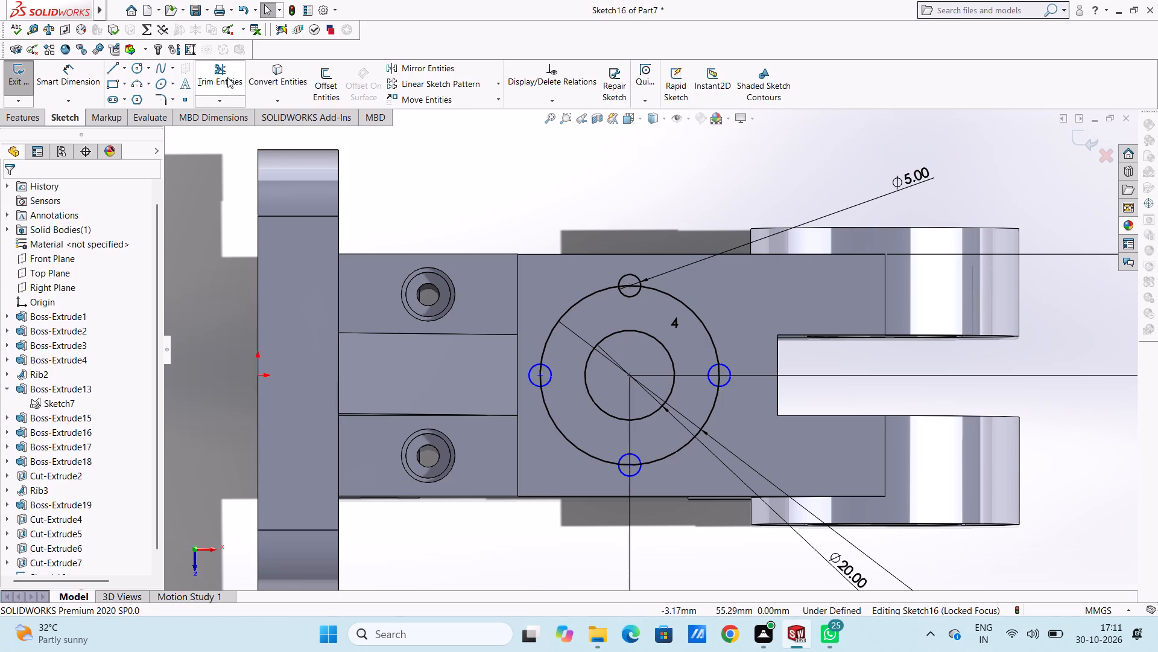
Trim the outer circle inside each of the four small circles and their inner halves, leaving one outline with outward semicircular notches.
{"action": "left_click", "coordinate": [226, 74]}
{"action": "left_click", "coordinate": [540, 372]}
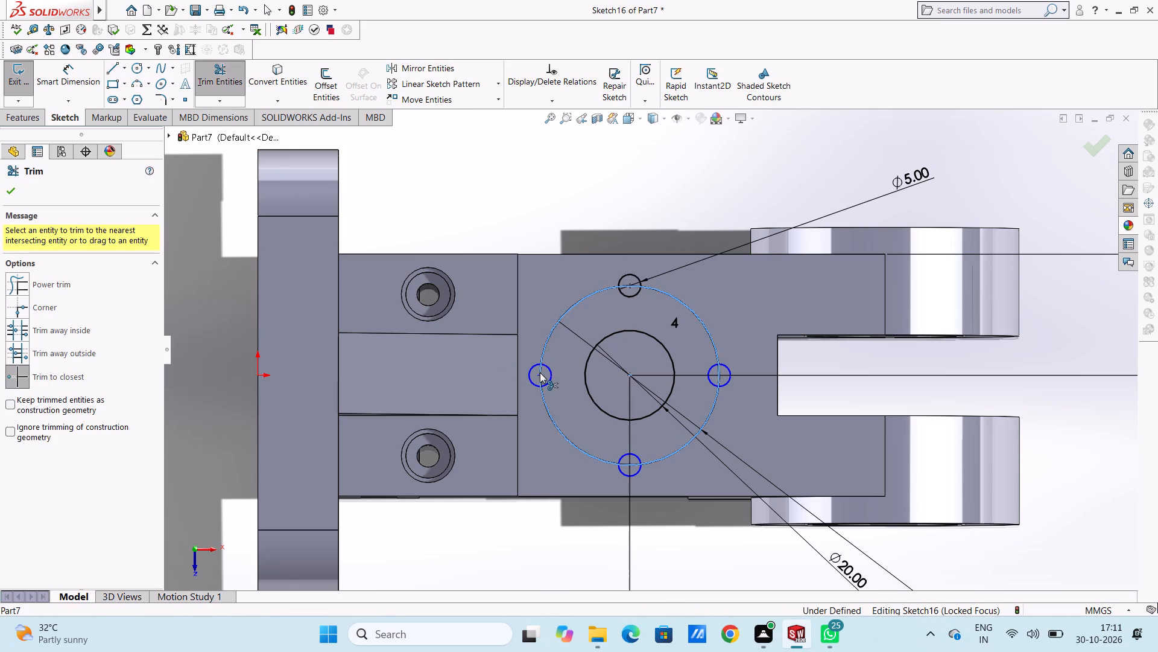
{"action": "left_click", "coordinate": [546, 367]}
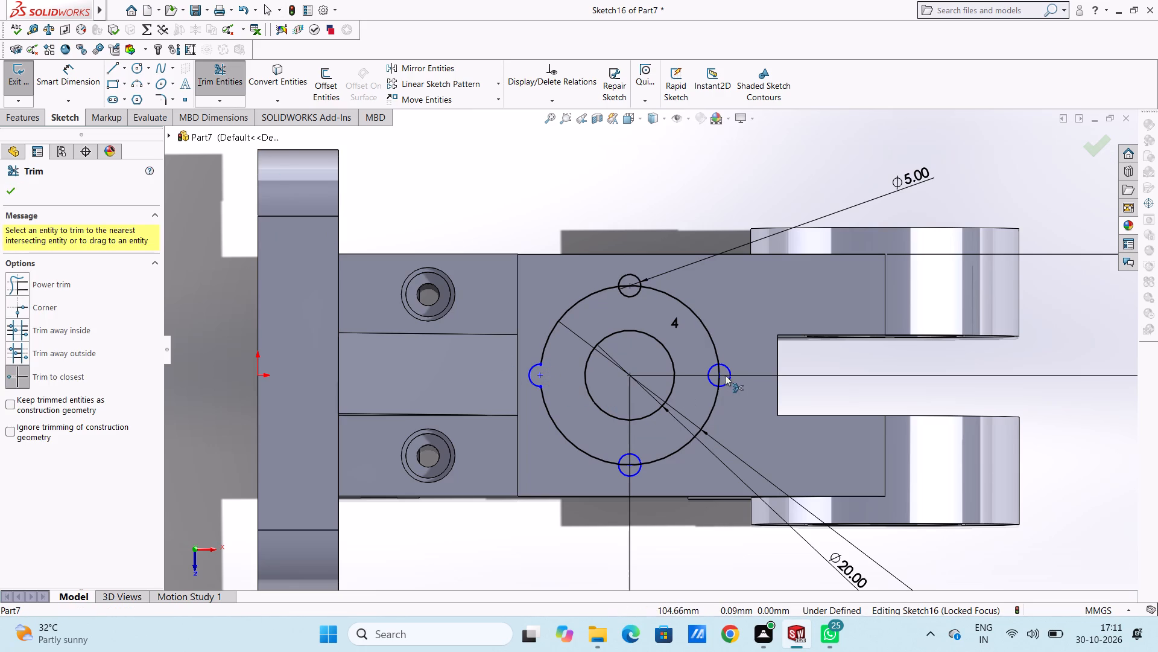
{"action": "left_click", "coordinate": [707, 371]}
{"action": "left_click", "coordinate": [718, 370]}
{"action": "left_click", "coordinate": [630, 287]}
{"action": "left_click", "coordinate": [630, 295]}
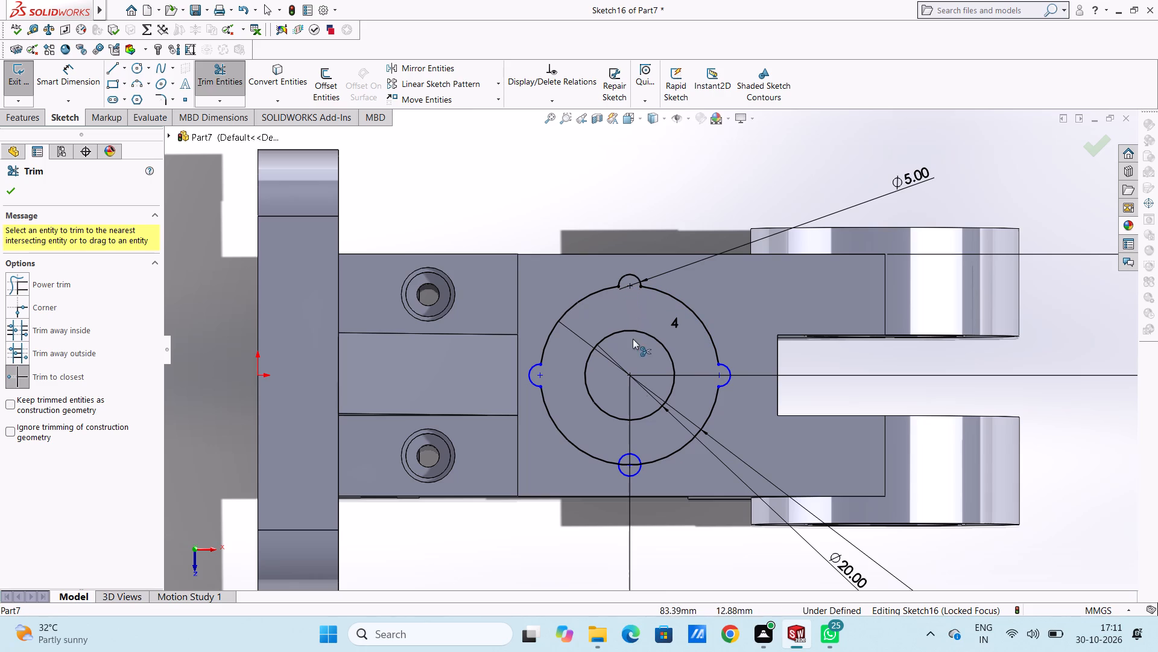
{"action": "left_click", "coordinate": [628, 462]}
{"action": "left_click", "coordinate": [624, 451]}
{"action": "left_click", "coordinate": [625, 455]}
{"action": "scroll", "coordinate": [653, 358], "scroll_direction": "up", "scroll_amount": 3}
{"action": "left_click", "coordinate": [16, 188]}
{"action": "left_click", "coordinate": [220, 234]}
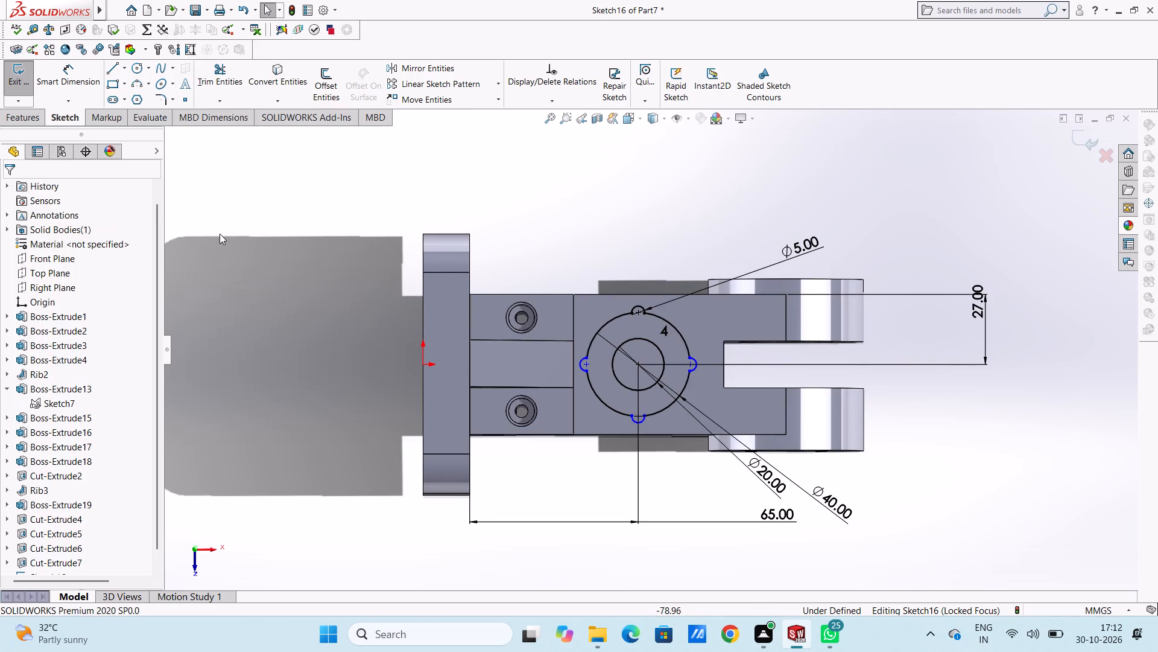
Dimension the distance from the circles' centre to the centre of the notch nearest the arm's lower long edge, keeping the offered value.
{"action": "left_click", "coordinate": [88, 74]}
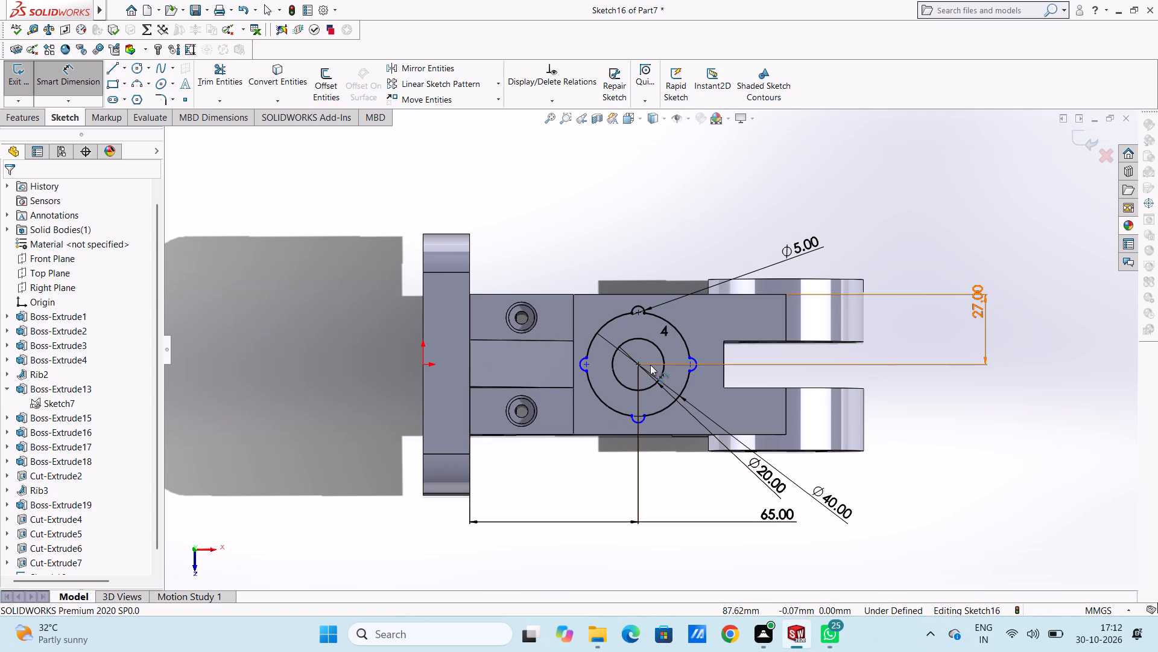
{"action": "left_click", "coordinate": [639, 363]}
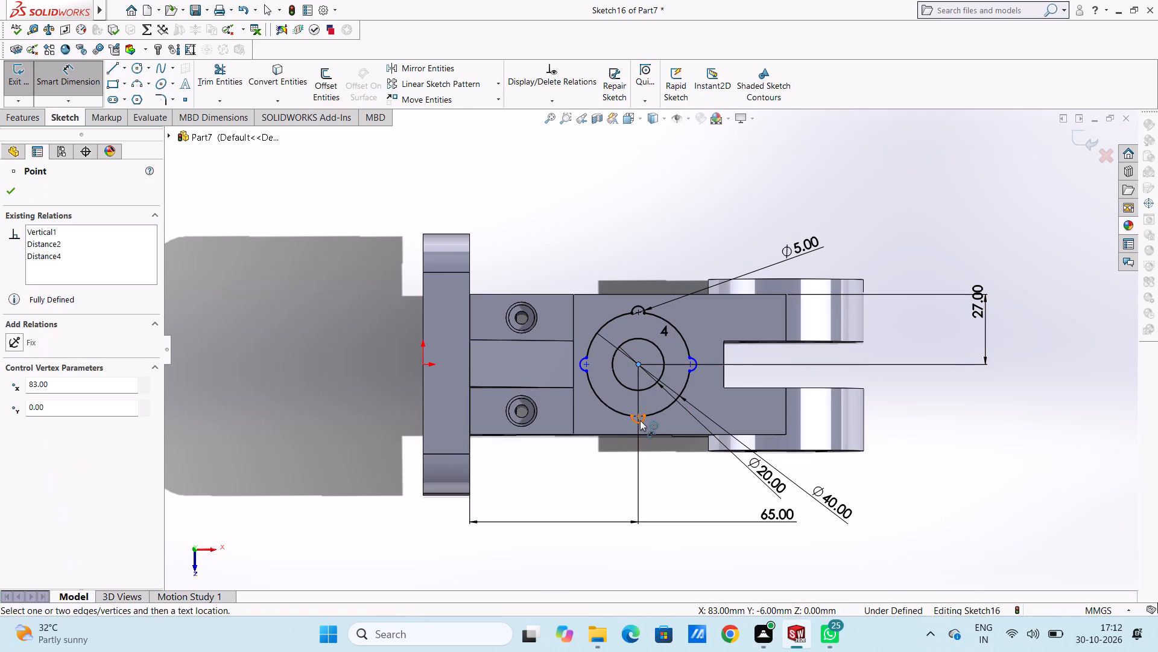
{"action": "left_click", "coordinate": [638, 415]}
{"action": "left_click", "coordinate": [1013, 423]}
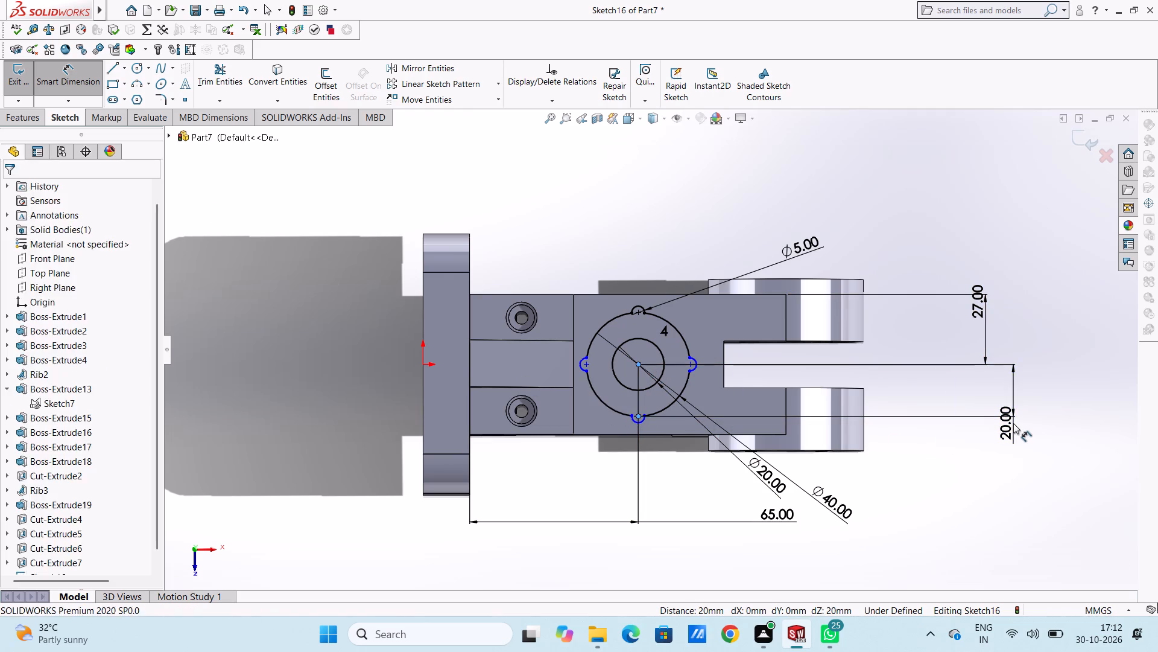
{"action": "left_click", "coordinate": [960, 401]}
{"action": "left_click", "coordinate": [896, 380]}
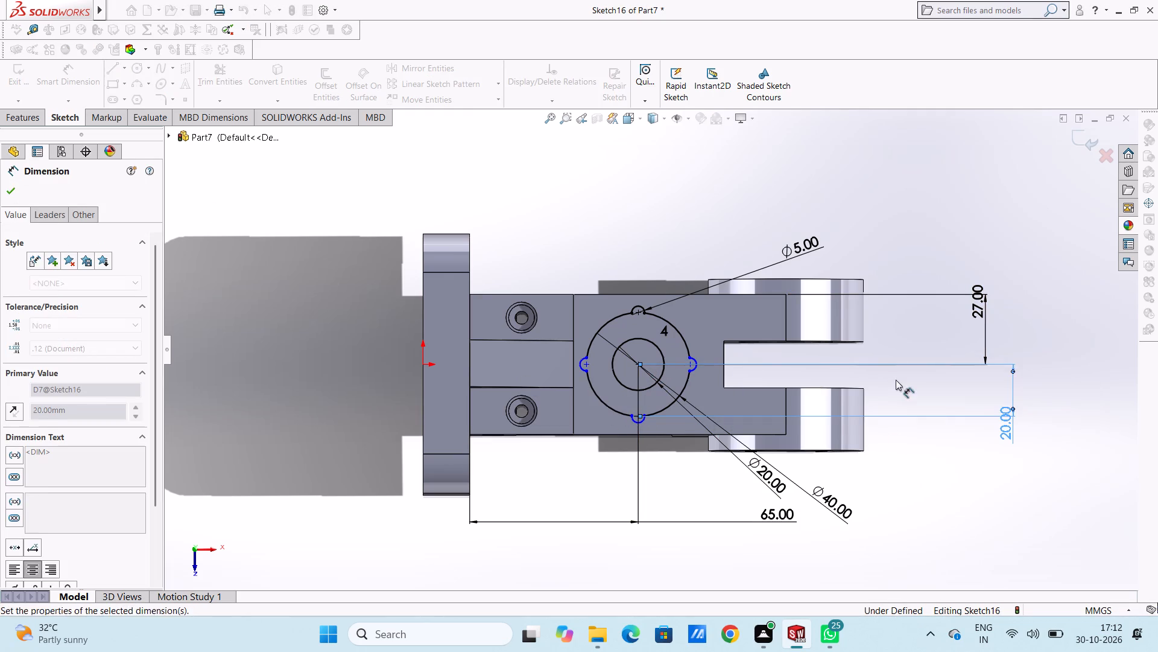
Dimension the distance from the circles' centre to the centre of the notch facing the fork slot, keeping the offered value.
{"action": "scroll", "coordinate": [647, 428], "scroll_direction": "down", "scroll_amount": 4}
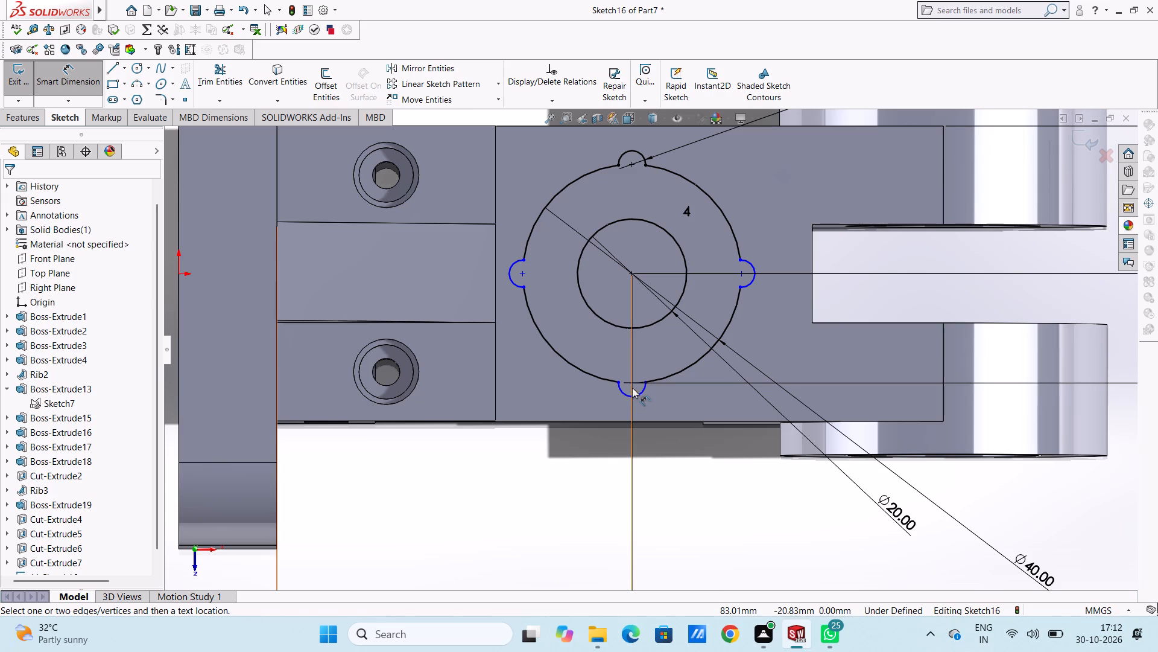
{"action": "left_click", "coordinate": [634, 273]}
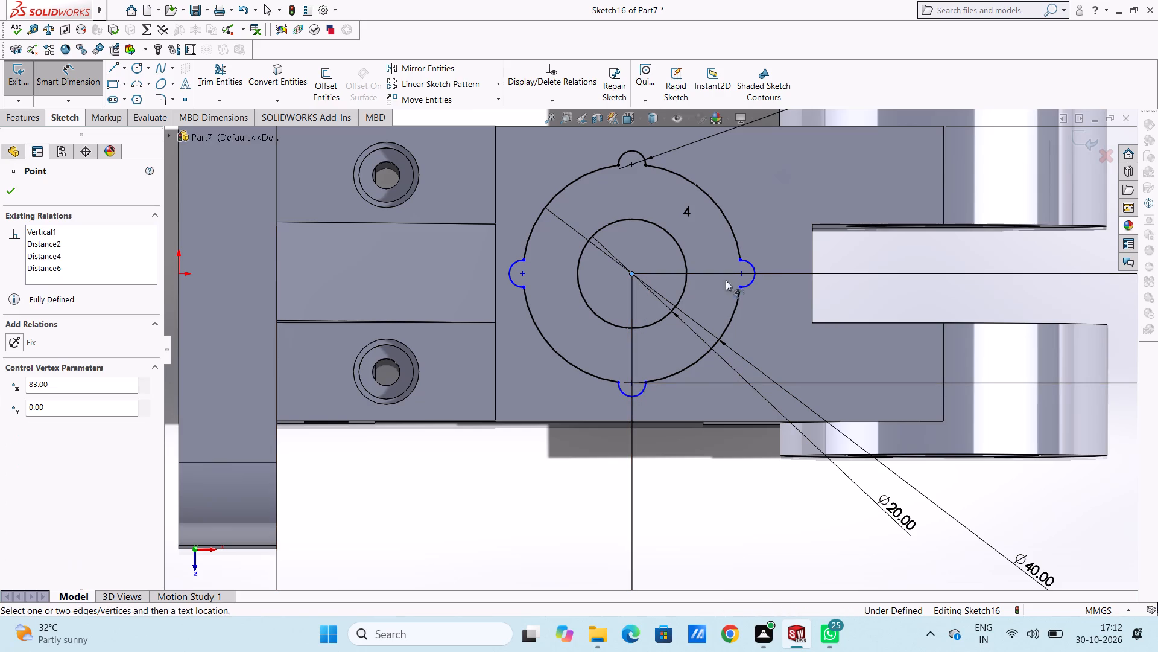
{"action": "left_click", "coordinate": [739, 275]}
{"action": "left_click", "coordinate": [758, 528]}
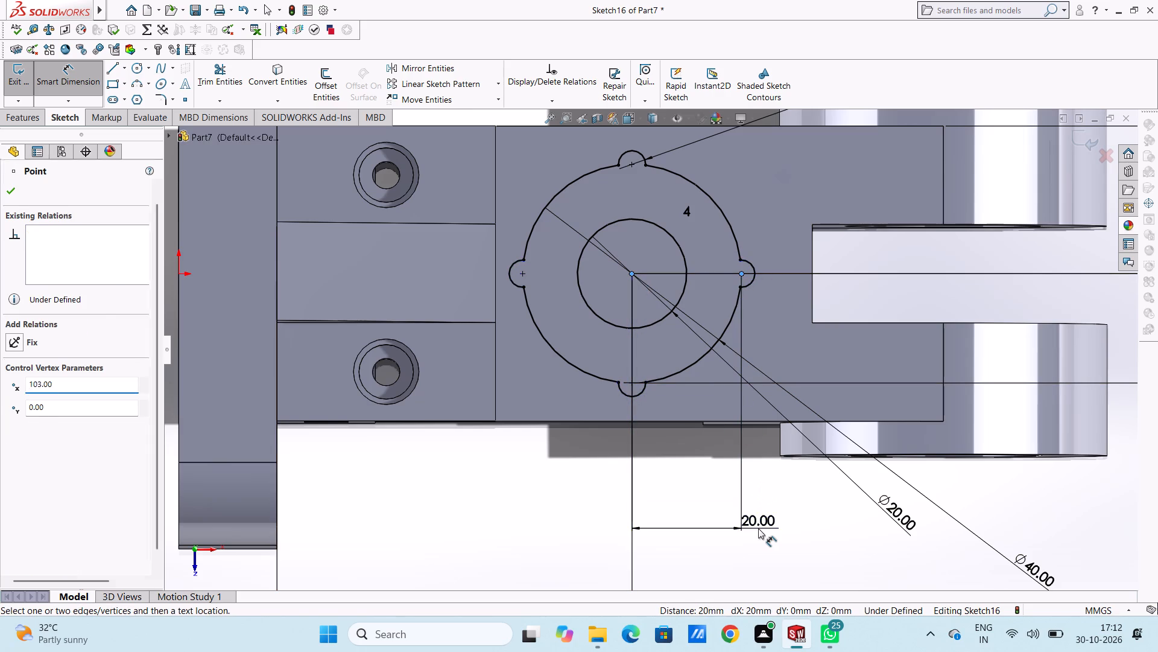
{"action": "left_click", "coordinate": [706, 509]}
{"action": "left_click", "coordinate": [662, 494]}
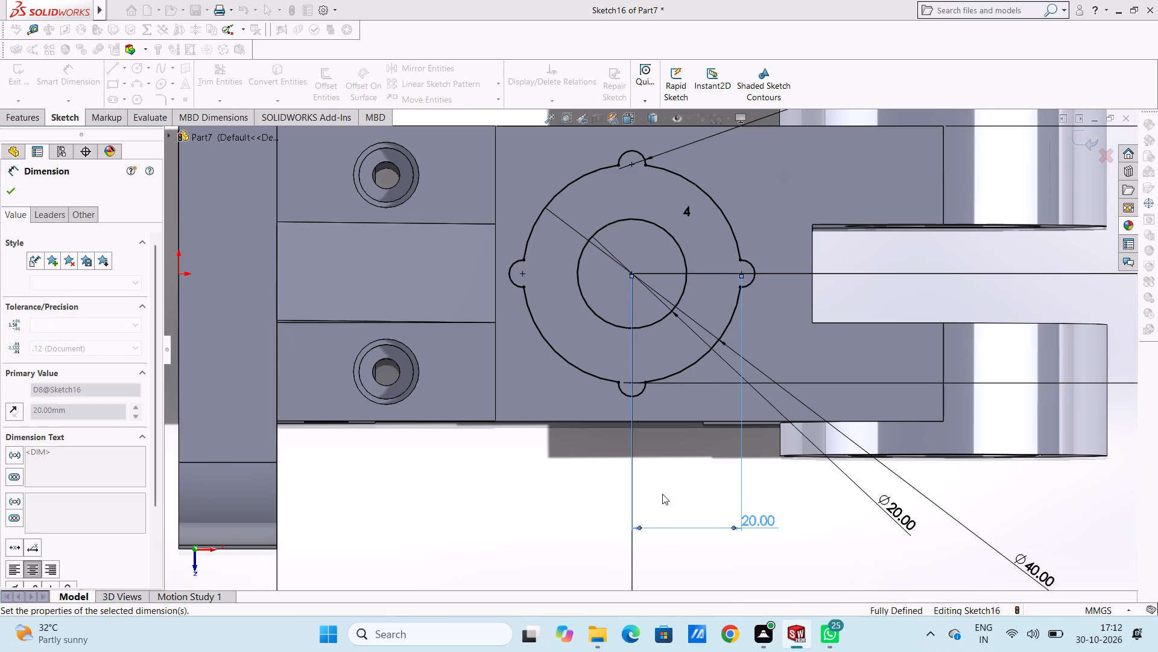
{"action": "middle_click_drag", "start_coordinate": [639, 510], "coordinate": [623, 429]}
{"action": "scroll", "coordinate": [623, 428], "scroll_direction": "up", "scroll_amount": 3}
{"action": "middle_click_drag", "start_coordinate": [571, 420], "coordinate": [572, 421]}
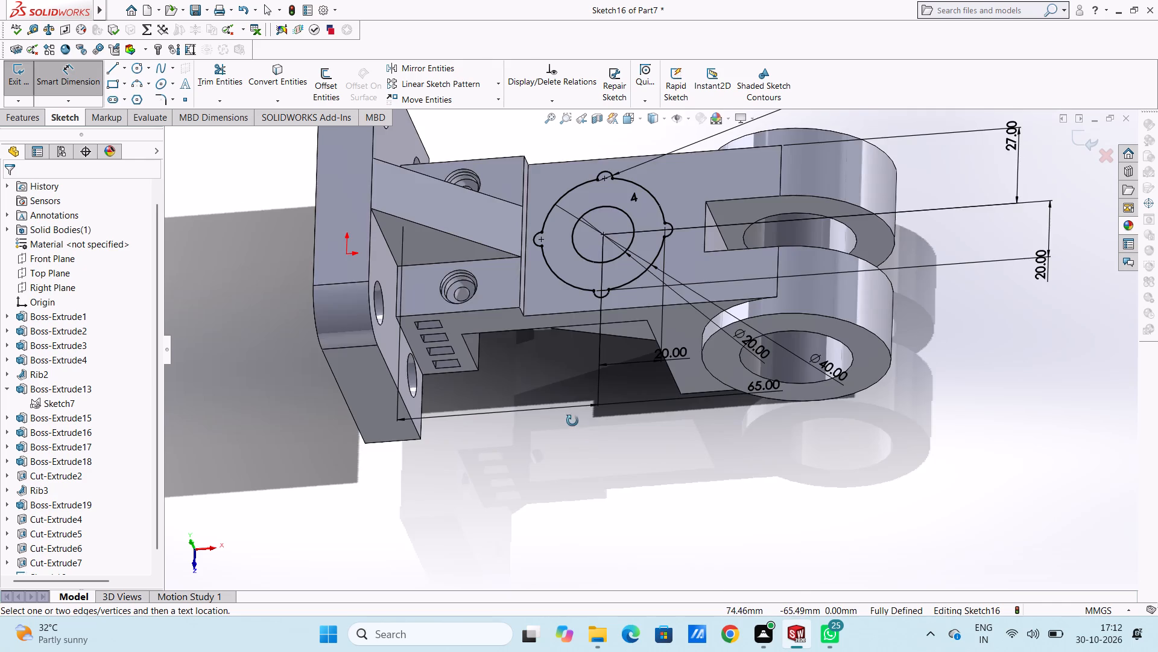
{"action": "middle_click_drag", "start_coordinate": [572, 421], "coordinate": [593, 455]}
{"action": "scroll", "coordinate": [581, 271], "scroll_direction": "up", "scroll_amount": 4}
{"action": "middle_click_drag", "start_coordinate": [610, 435], "coordinate": [557, 411]}
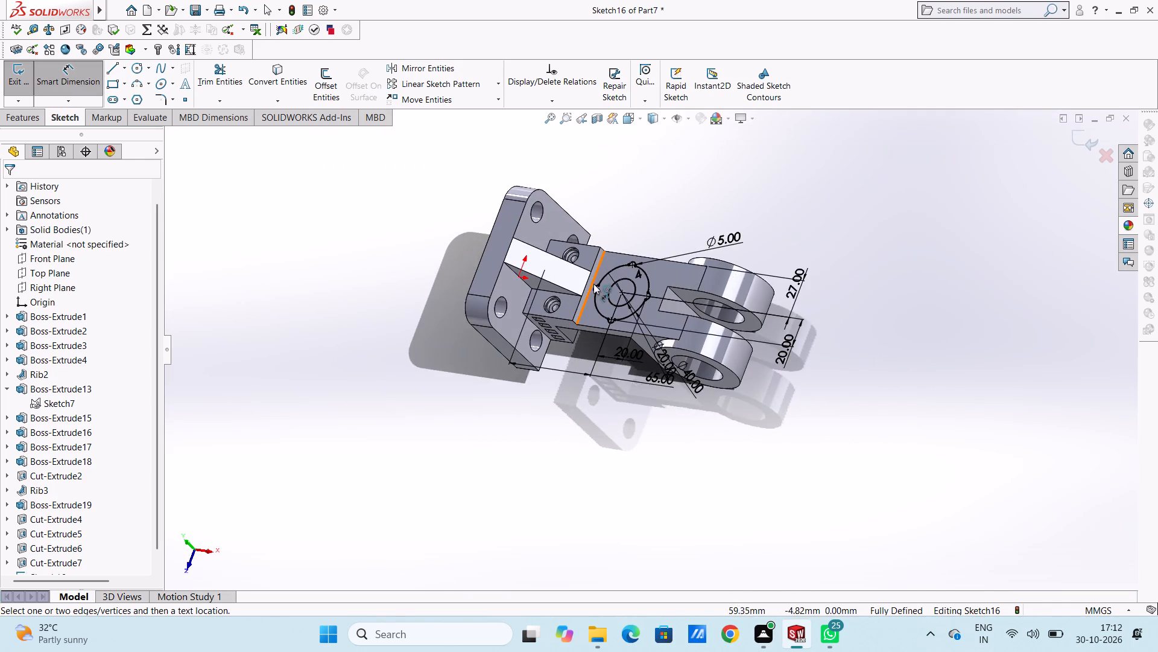
{"action": "scroll", "coordinate": [595, 286], "scroll_direction": "down", "scroll_amount": 4}
{"action": "left_click", "coordinate": [72, 88]}
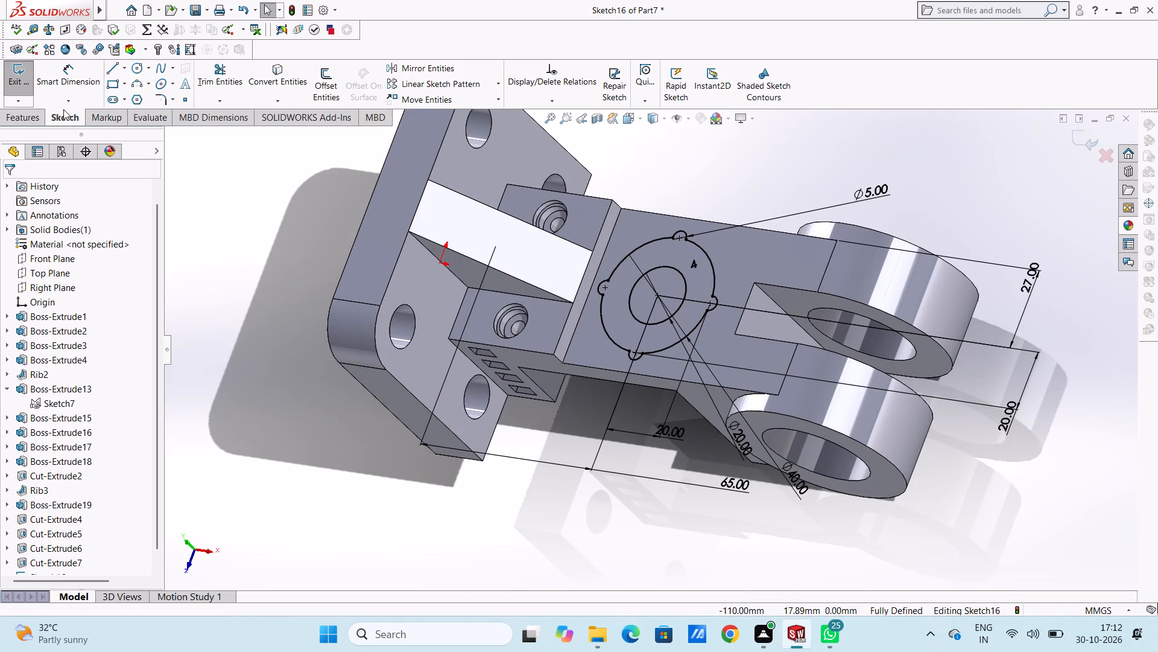
Cut-extrude the notched ring profile blind into the arm's top face to a depth of 5 mm.
{"action": "left_click", "coordinate": [28, 117]}
{"action": "left_click", "coordinate": [201, 81]}
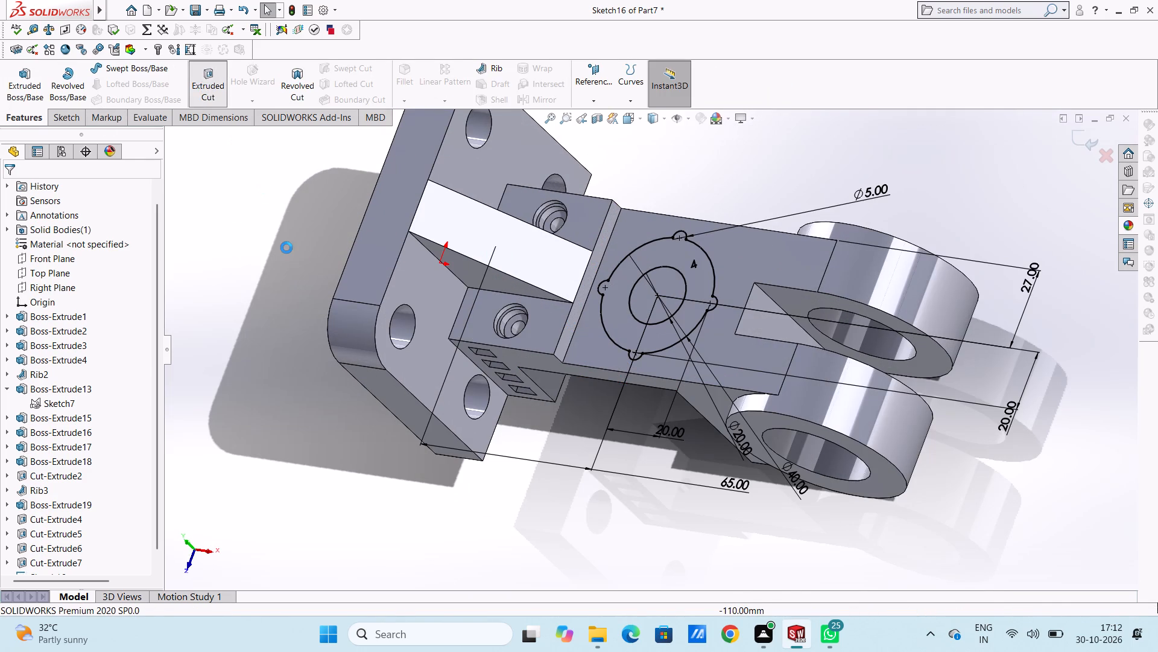
{"action": "middle_click_drag", "start_coordinate": [292, 333], "coordinate": [295, 248]}
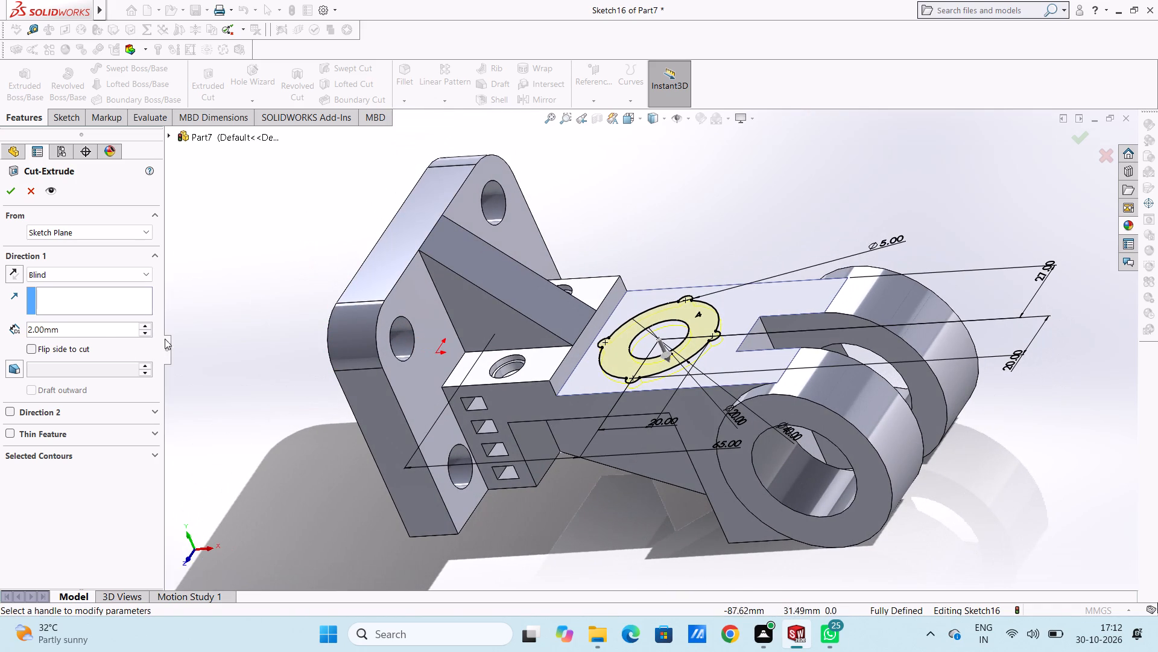
{"action": "double_click", "coordinate": [101, 332]}
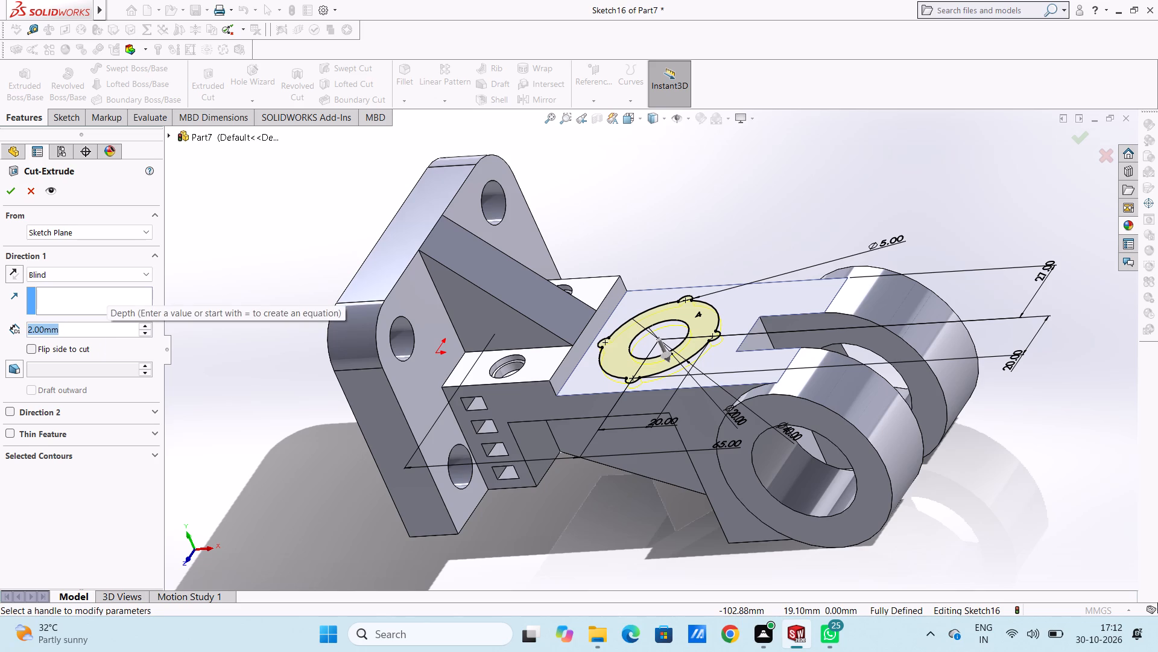
{"action": "key", "text": "5"}
{"action": "key", "text": "Return"}
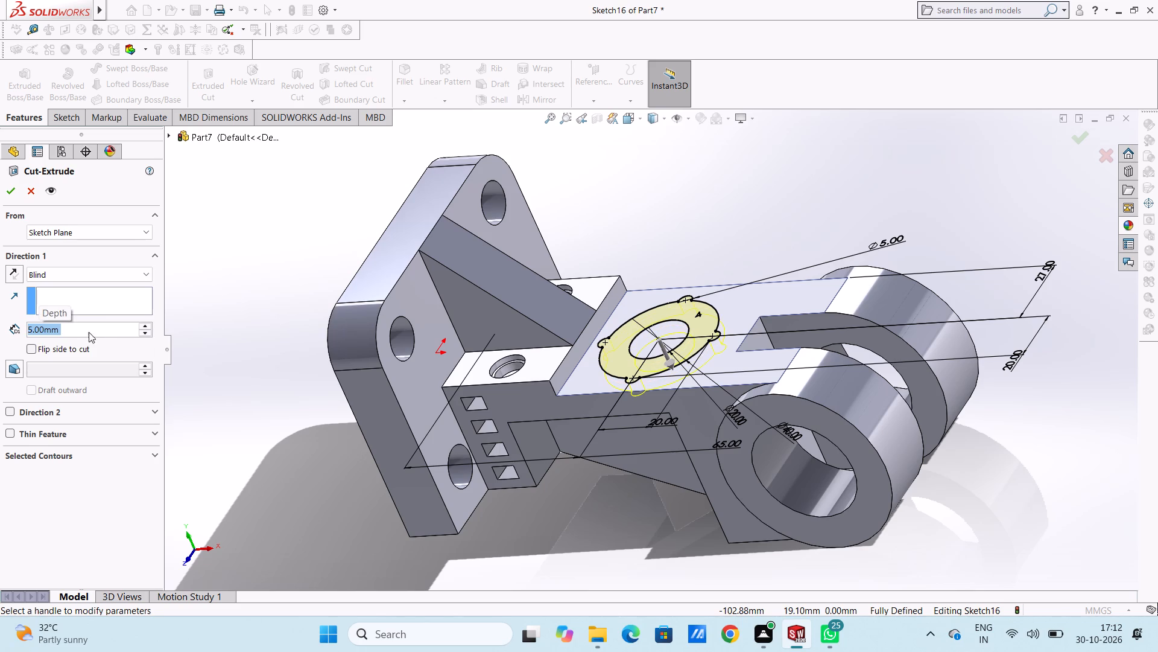
{"action": "left_click", "coordinate": [12, 194]}
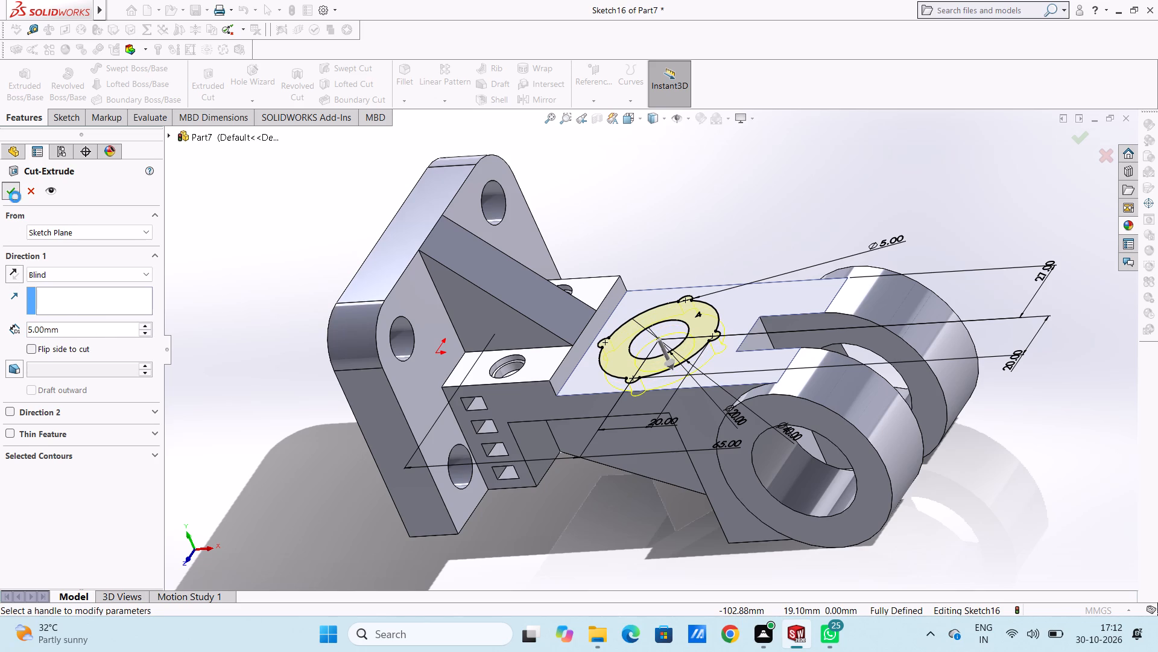
{"action": "left_click", "coordinate": [210, 264]}
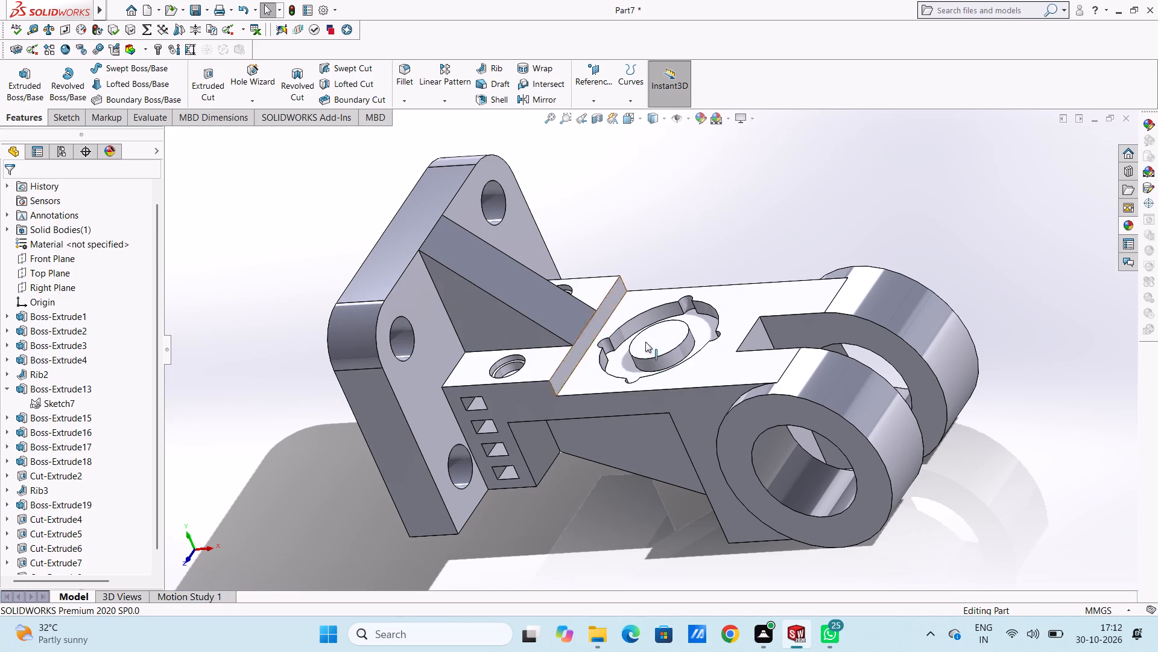
Sketch a circle of about 10 mm radius on the top face of the recess's central island, centred on the island.
{"action": "left_click", "coordinate": [661, 342]}
{"action": "left_click", "coordinate": [707, 310]}
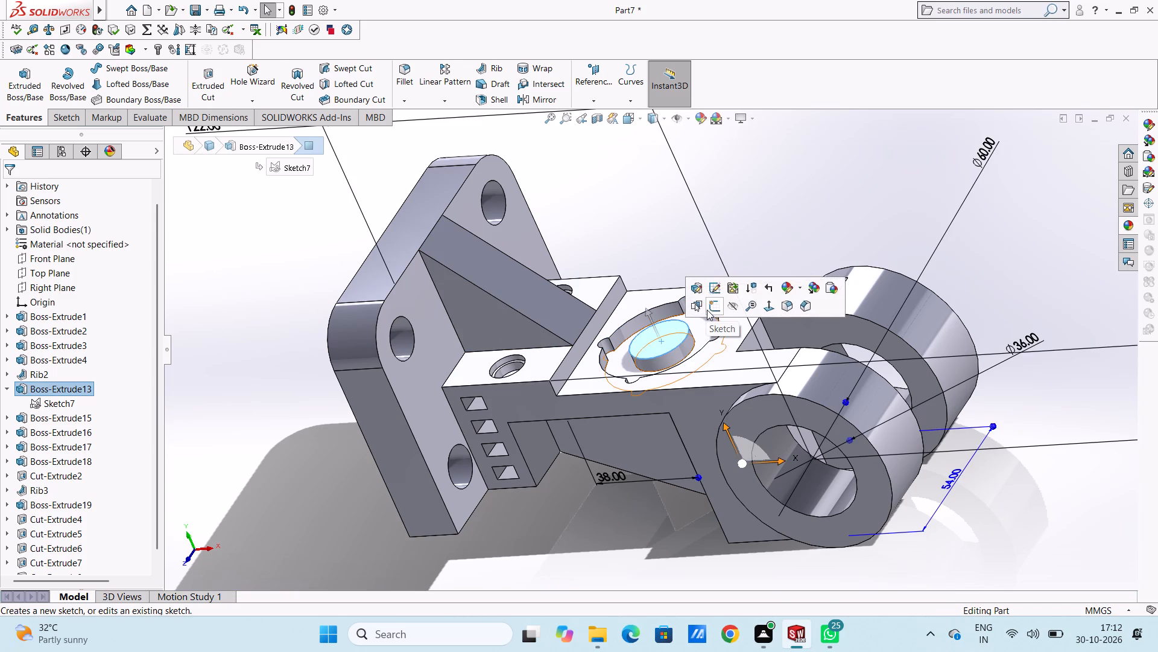
{"action": "left_click", "coordinate": [686, 241]}
{"action": "middle_click_drag", "start_coordinate": [702, 275], "coordinate": [733, 371]}
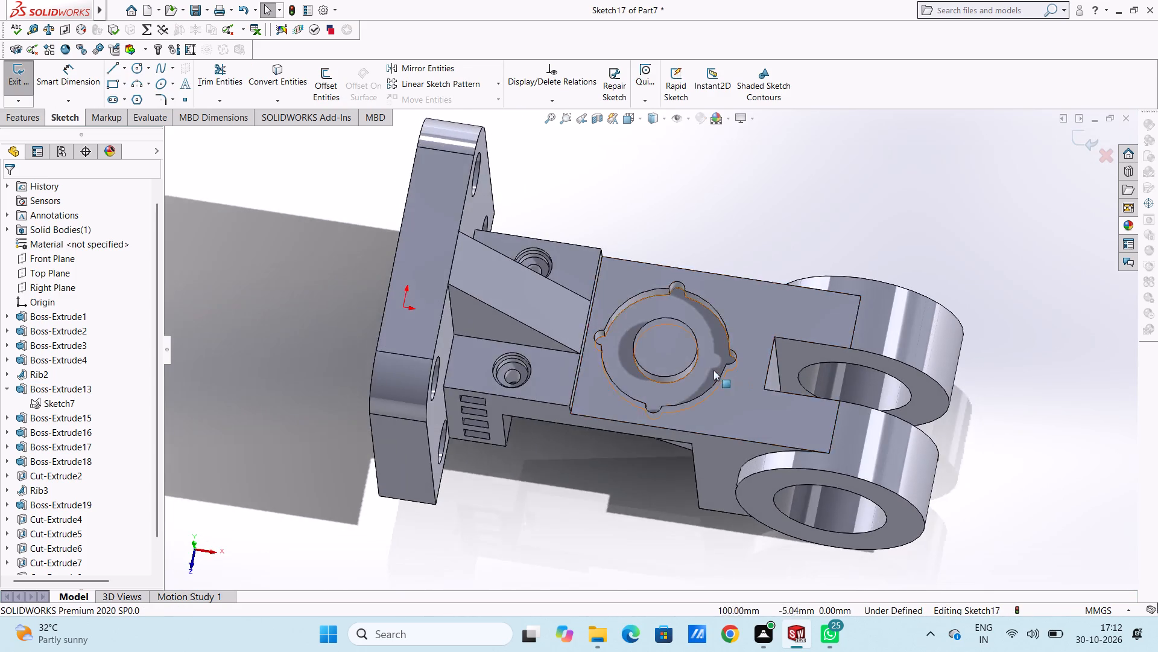
{"action": "scroll", "coordinate": [706, 366], "scroll_direction": "down", "scroll_amount": 3}
{"action": "middle_click_drag", "start_coordinate": [677, 344], "coordinate": [659, 344]}
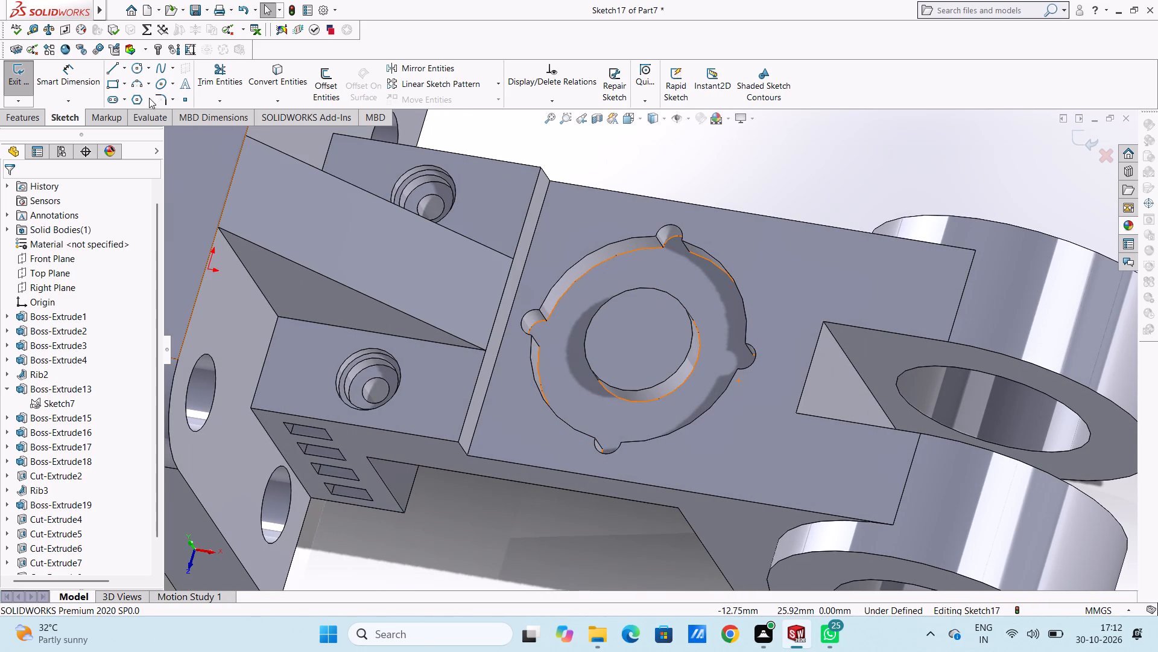
{"action": "left_click", "coordinate": [138, 71]}
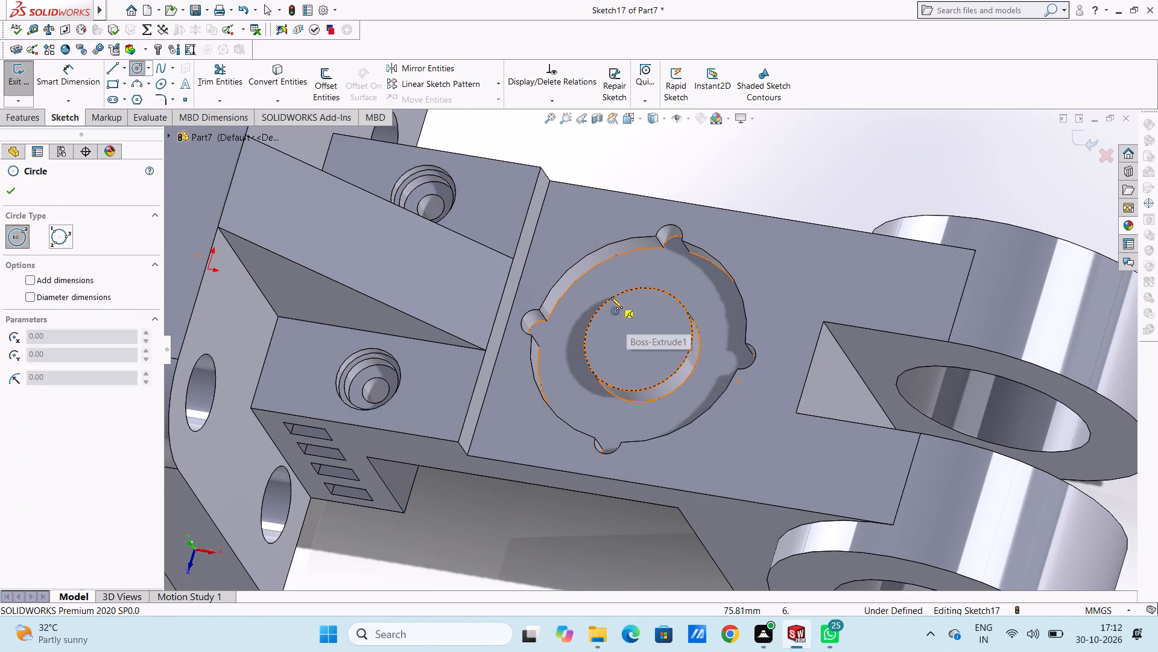
{"action": "left_click", "coordinate": [638, 337]}
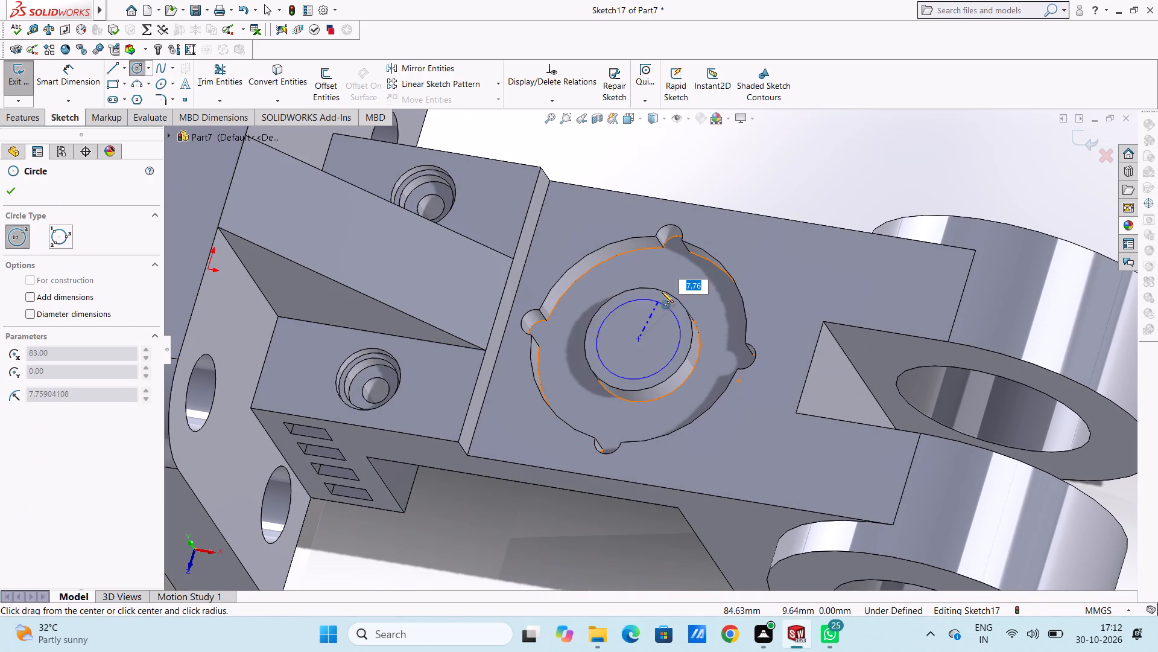
{"action": "left_click", "coordinate": [662, 291]}
{"action": "scroll", "coordinate": [535, 280], "scroll_direction": "up", "scroll_amount": 4}
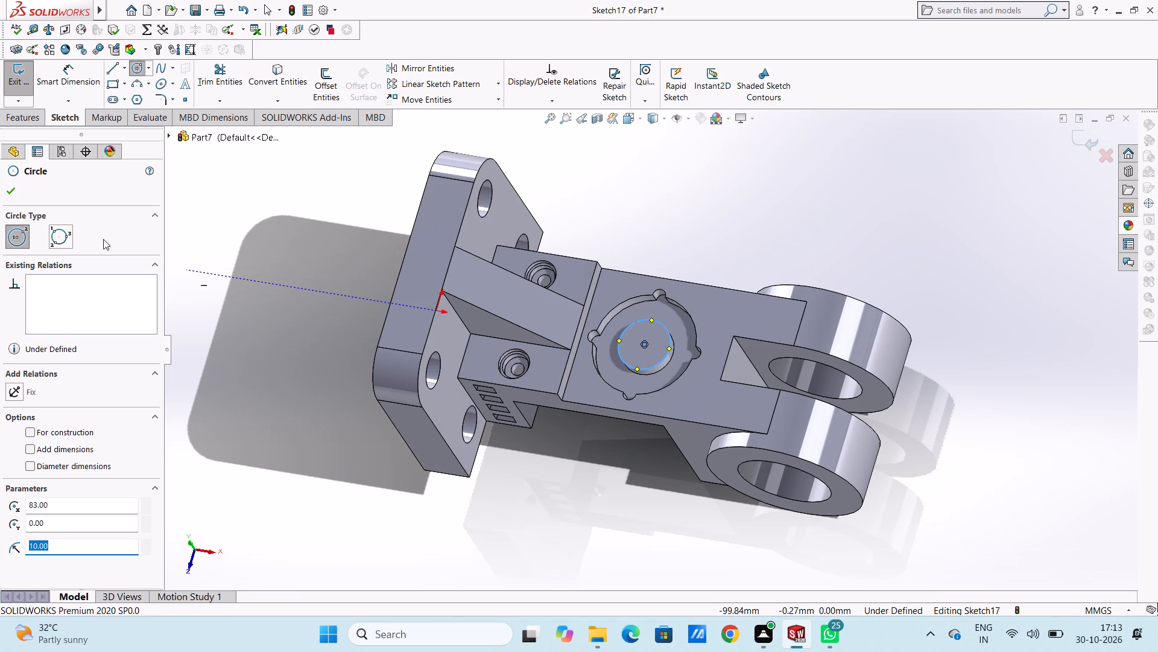
{"action": "left_click", "coordinate": [3, 191]}
{"action": "left_click", "coordinate": [273, 249]}
Dimension the circle's diameter, keeping the offered value.
{"action": "left_click", "coordinate": [70, 71]}
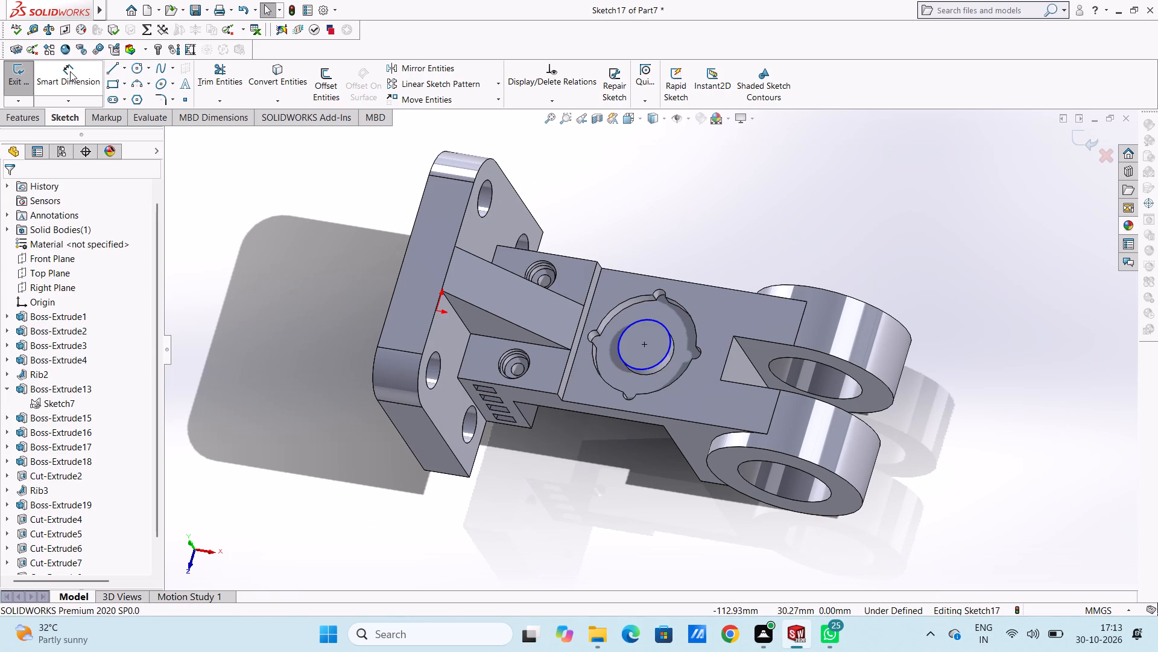
{"action": "left_click", "coordinate": [657, 322]}
{"action": "left_click", "coordinate": [865, 226]}
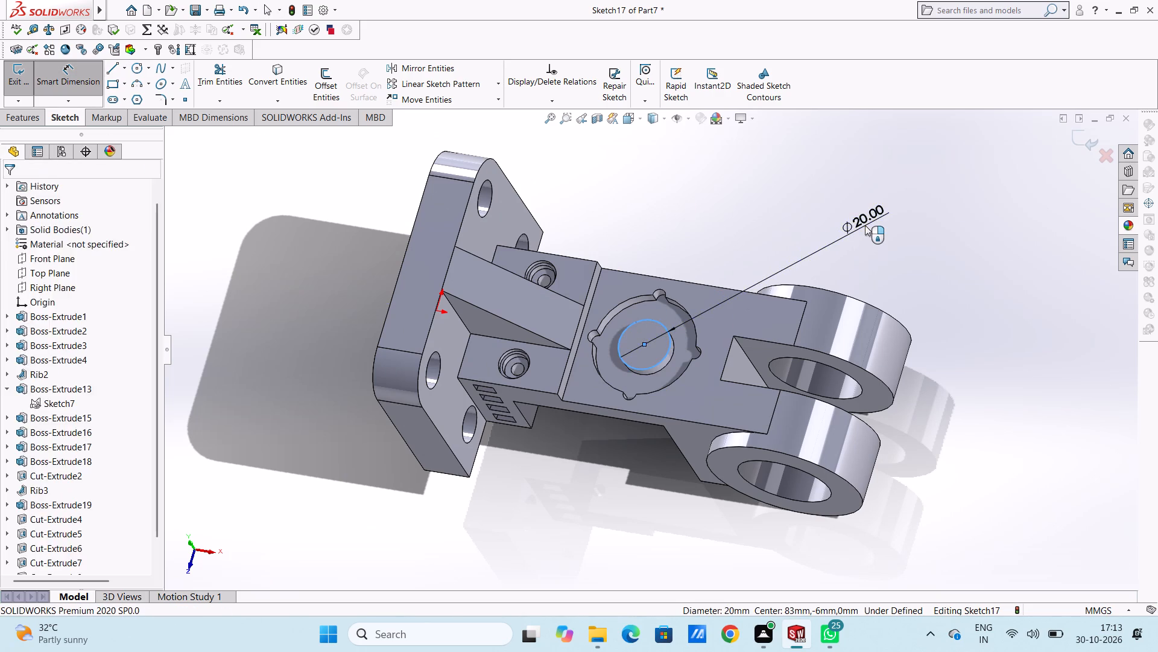
{"action": "left_click", "coordinate": [806, 203]}
{"action": "left_click", "coordinate": [795, 209]}
{"action": "left_click", "coordinate": [756, 214]}
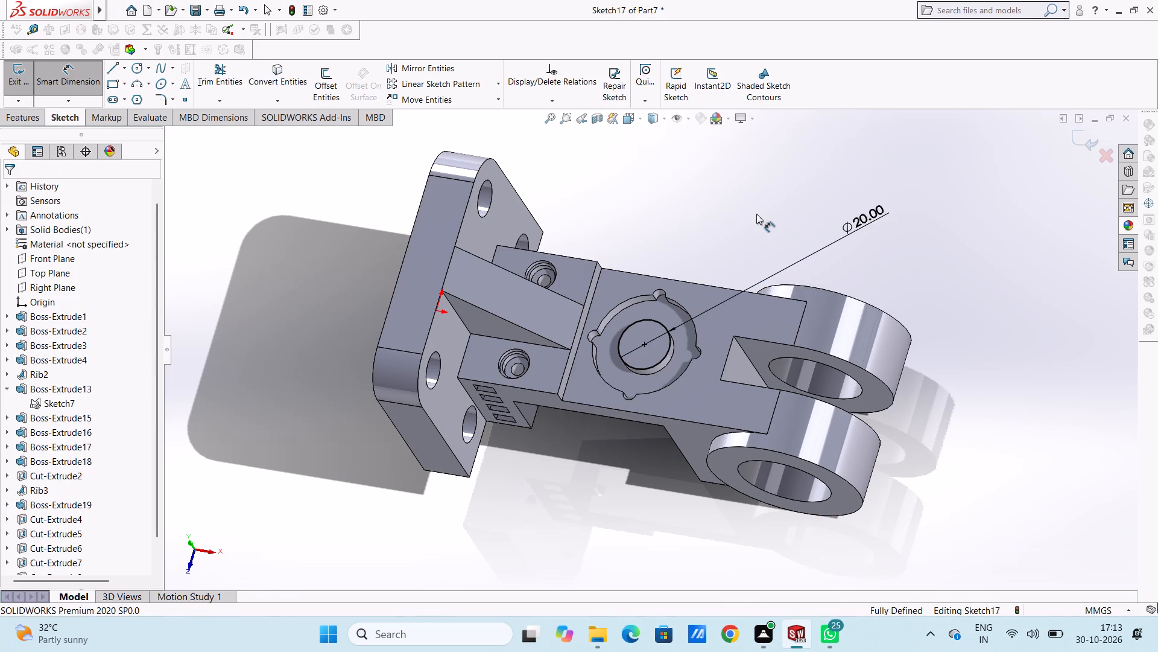
Cut-extrude the circle blind into the central island to a depth of 8 mm.
{"action": "middle_click_drag", "start_coordinate": [639, 467], "coordinate": [592, 398]}
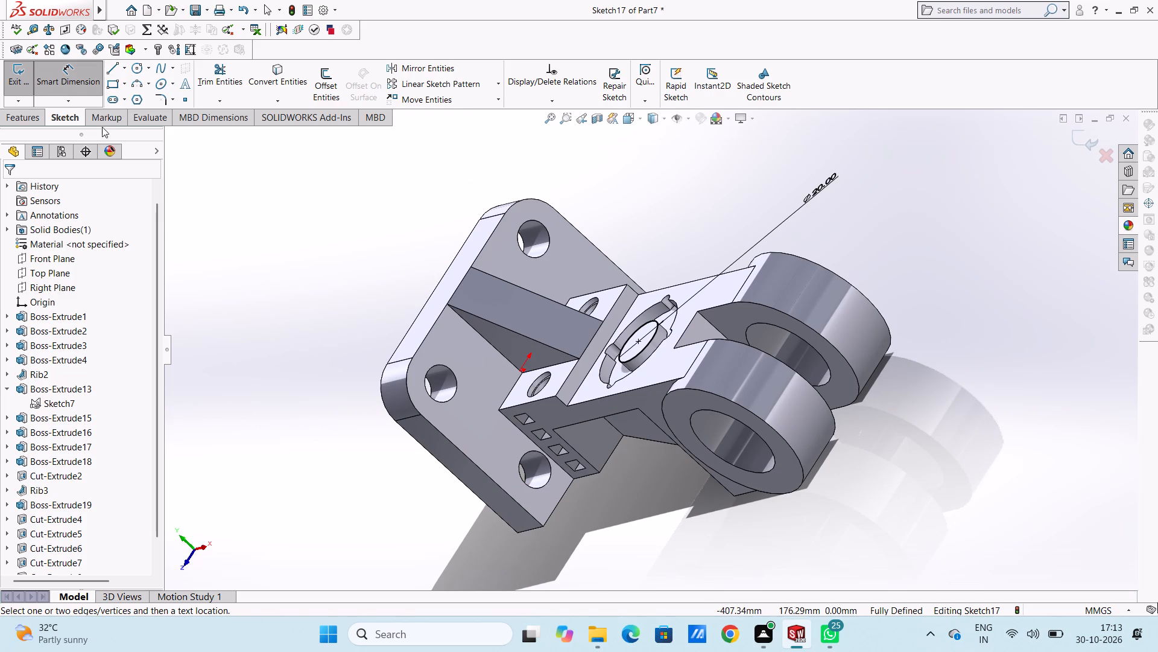
{"action": "left_click", "coordinate": [72, 78]}
{"action": "left_click", "coordinate": [31, 116]}
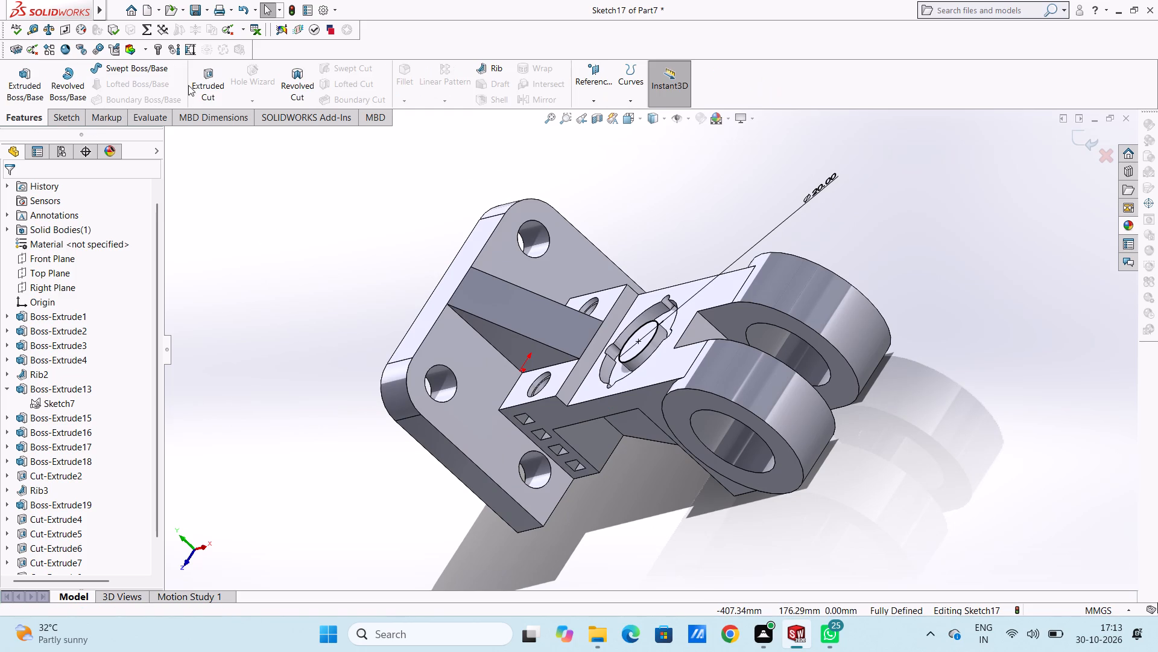
{"action": "left_click", "coordinate": [202, 77]}
{"action": "key", "text": "8"}
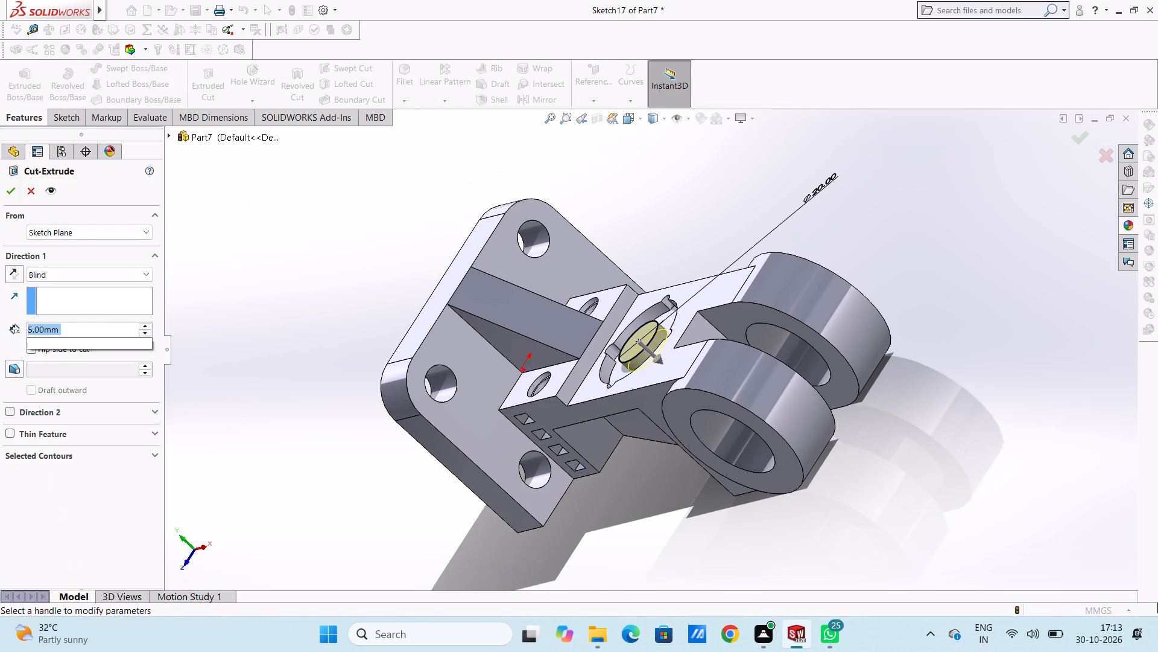
{"action": "key", "text": "Return"}
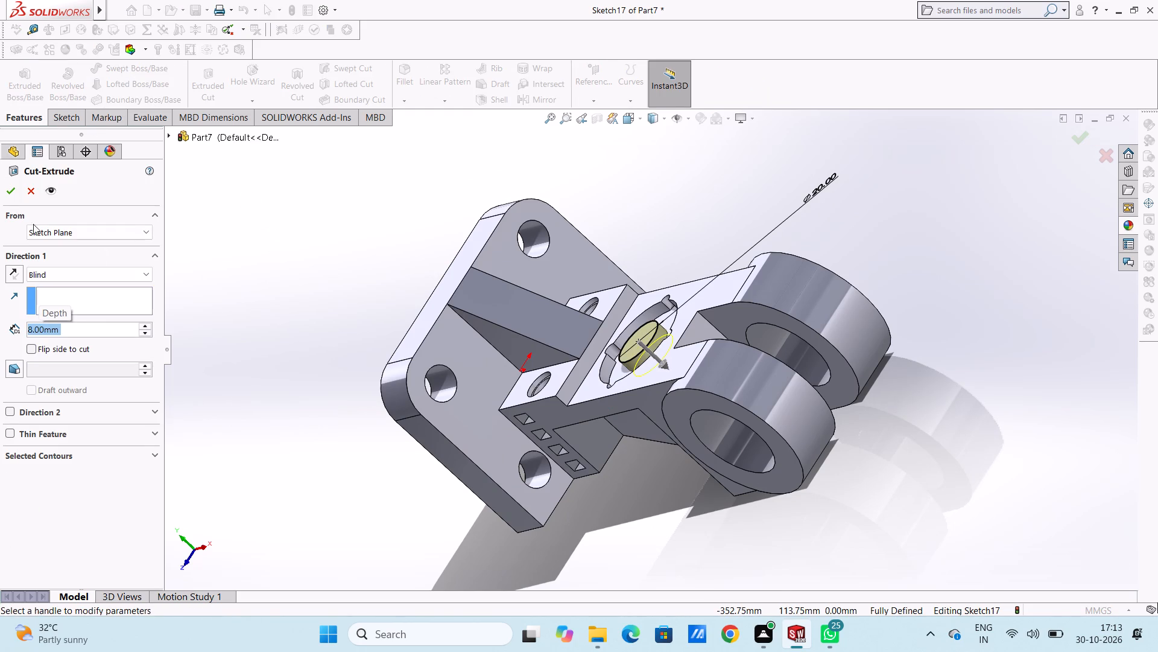
{"action": "left_click", "coordinate": [5, 193]}
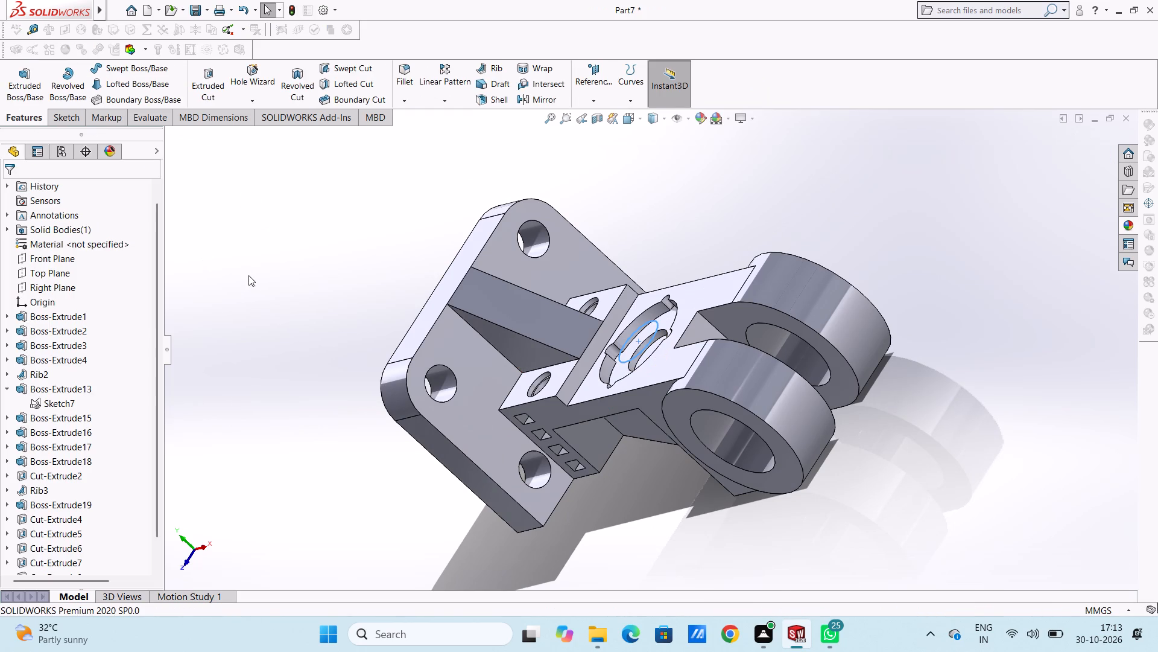
{"action": "left_click", "coordinate": [248, 275]}
Fillet the inner edge at the foot of the step between the raised block and the arm's top face with a 2 mm radius.
{"action": "middle_click_drag", "start_coordinate": [283, 294], "coordinate": [321, 226]}
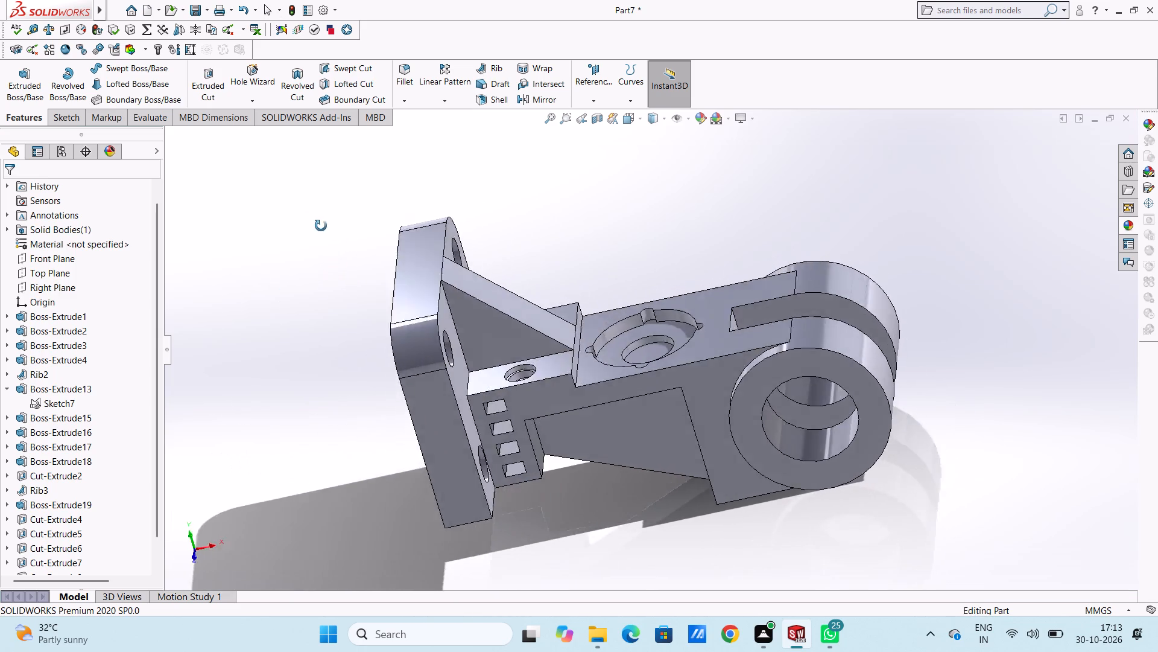
{"action": "middle_click_drag", "start_coordinate": [321, 226], "coordinate": [308, 290]}
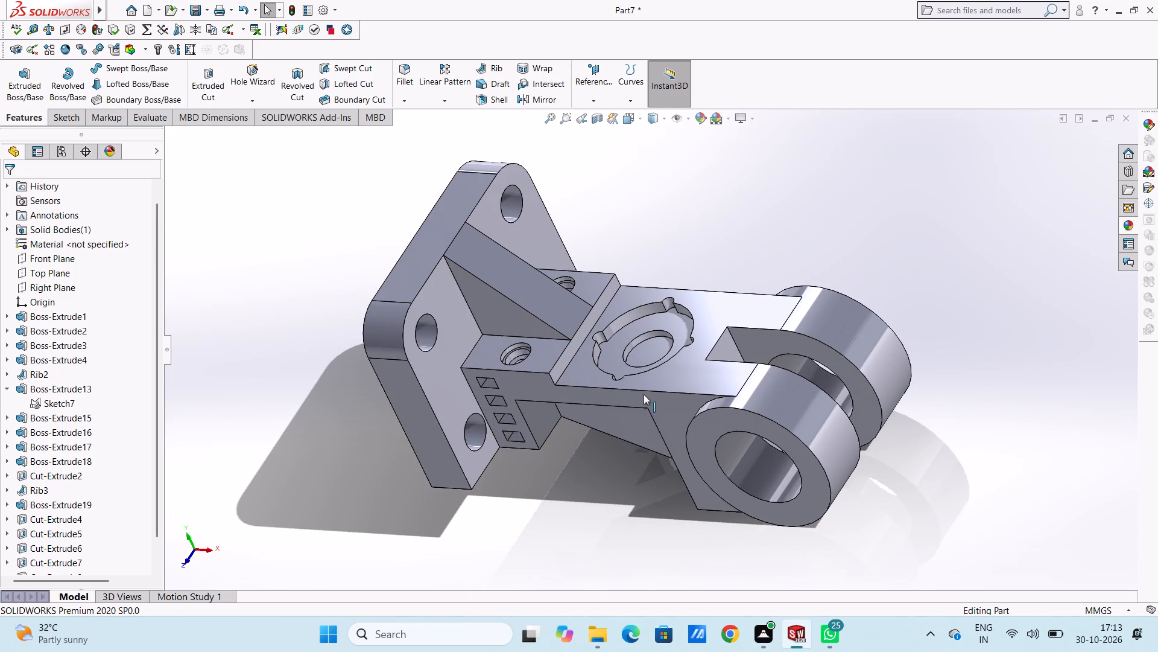
{"action": "middle_click_drag", "start_coordinate": [702, 333], "coordinate": [685, 275]}
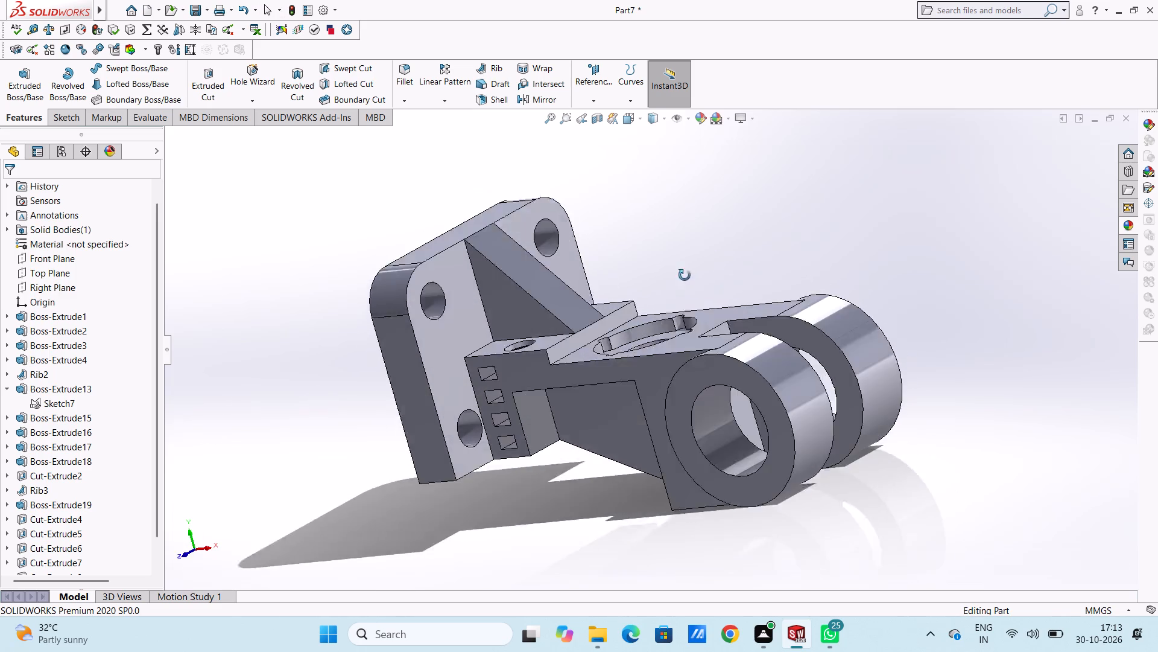
{"action": "middle_click_drag", "start_coordinate": [685, 275], "coordinate": [703, 315]}
{"action": "scroll", "coordinate": [601, 344], "scroll_direction": "down", "scroll_amount": 4}
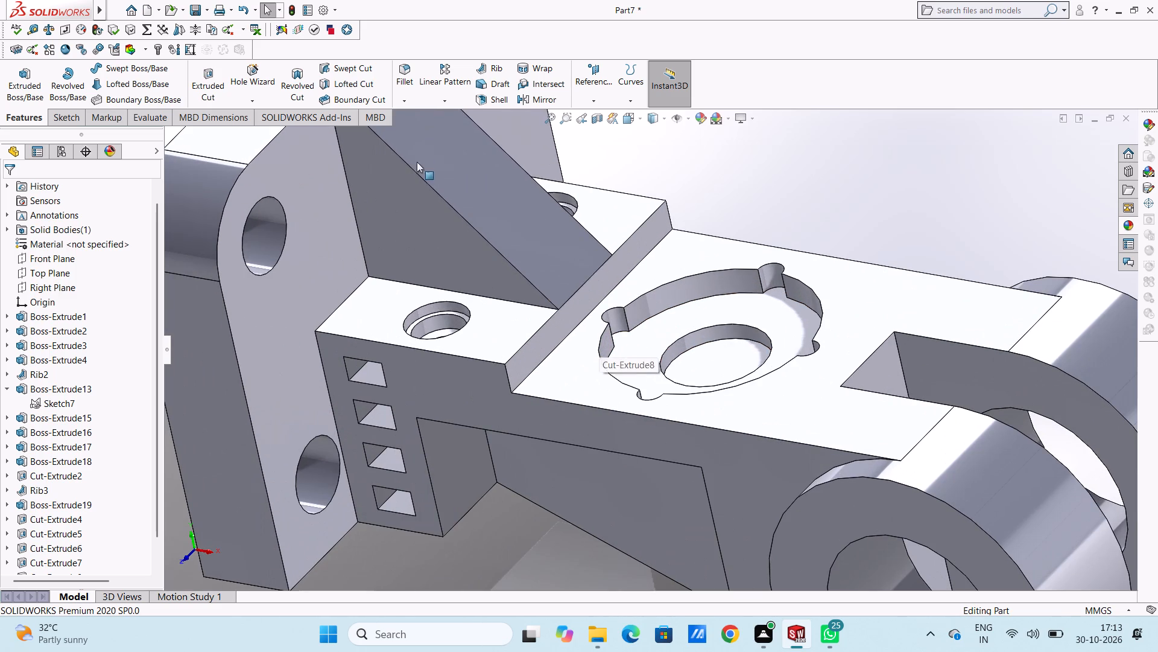
{"action": "left_click", "coordinate": [400, 69]}
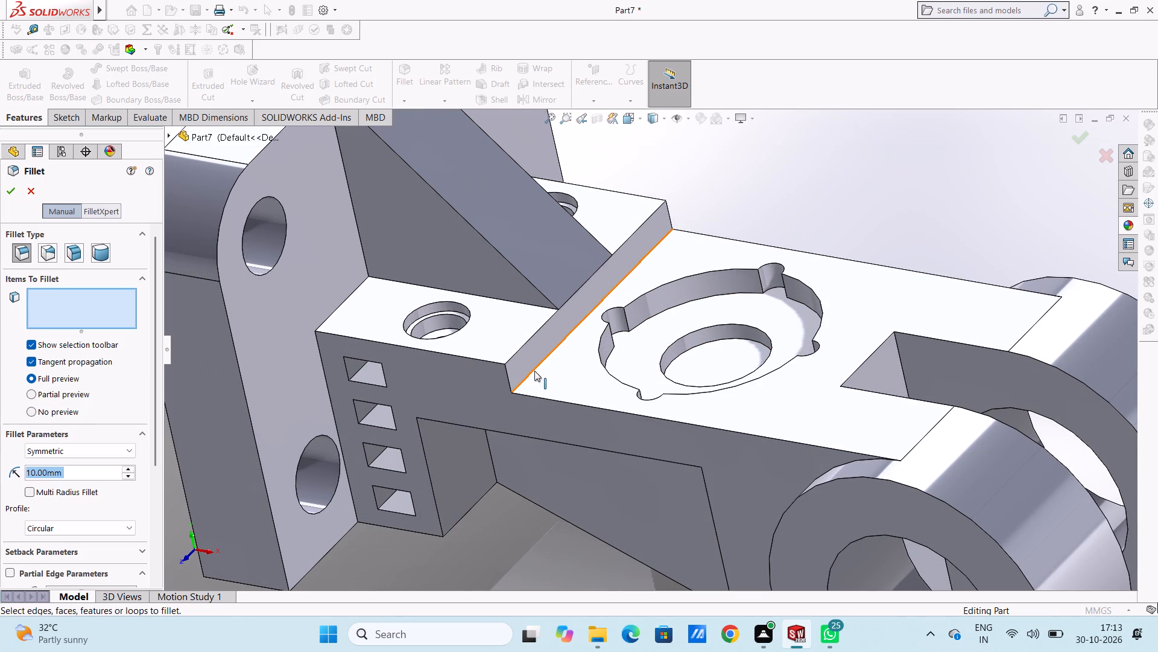
{"action": "left_click", "coordinate": [534, 371]}
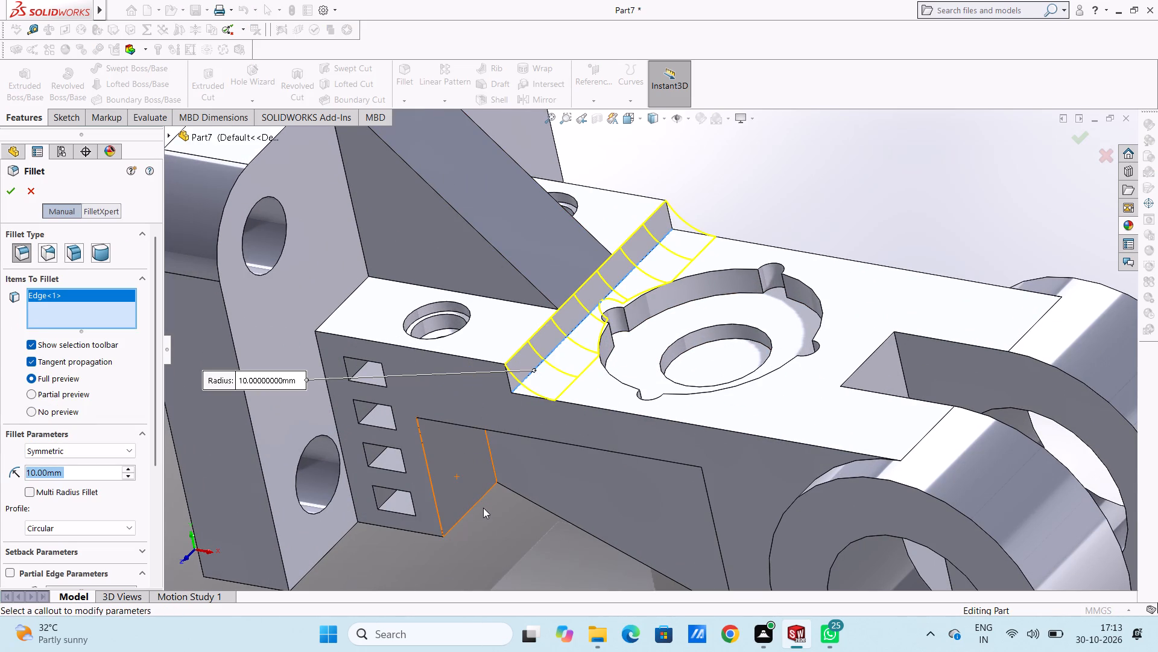
{"action": "key", "text": "5"}
{"action": "key", "text": "Return"}
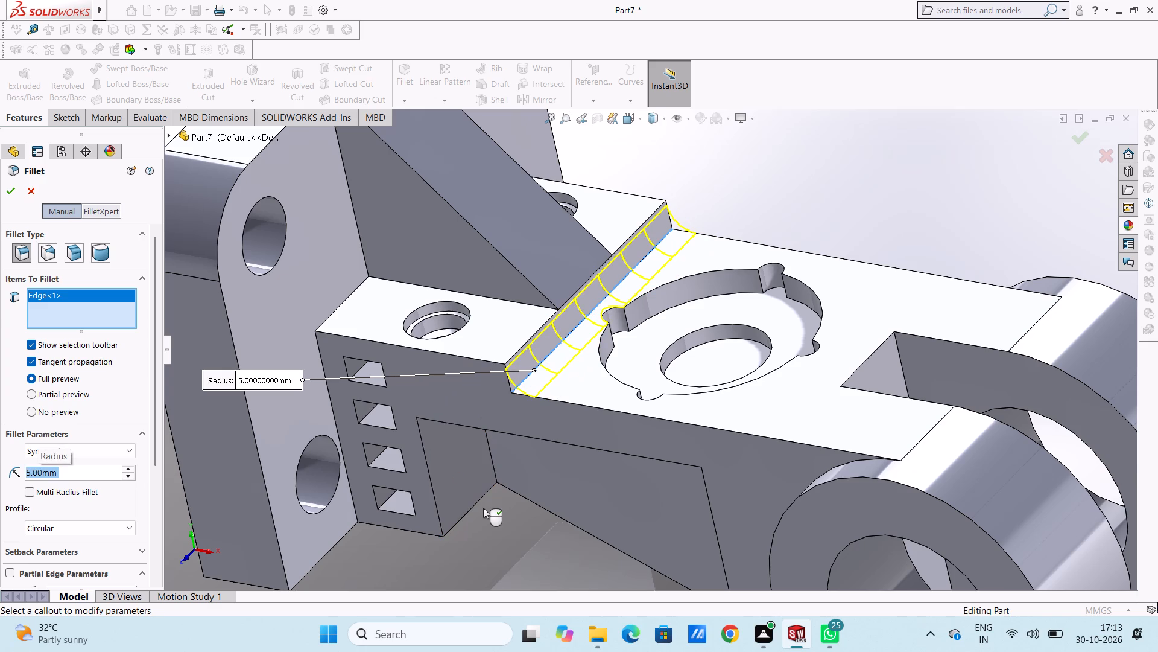
{"action": "key", "text": "3"}
{"action": "key", "text": "Return"}
{"action": "key", "text": "2"}
{"action": "key", "text": "Return"}
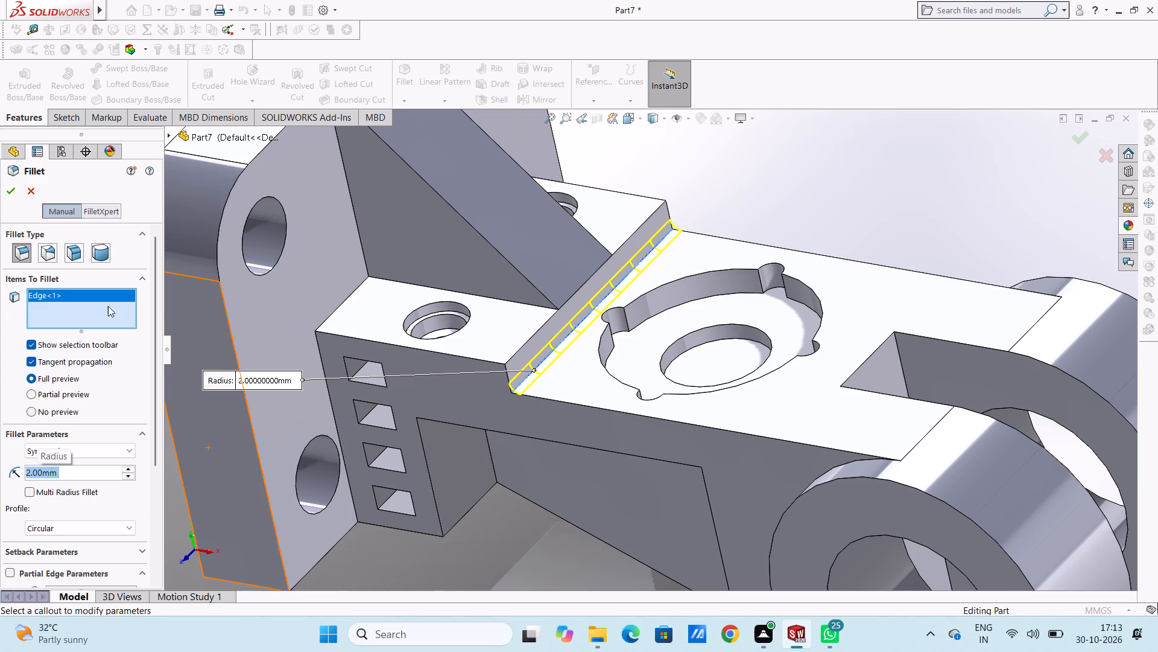
{"action": "left_click", "coordinate": [14, 199]}
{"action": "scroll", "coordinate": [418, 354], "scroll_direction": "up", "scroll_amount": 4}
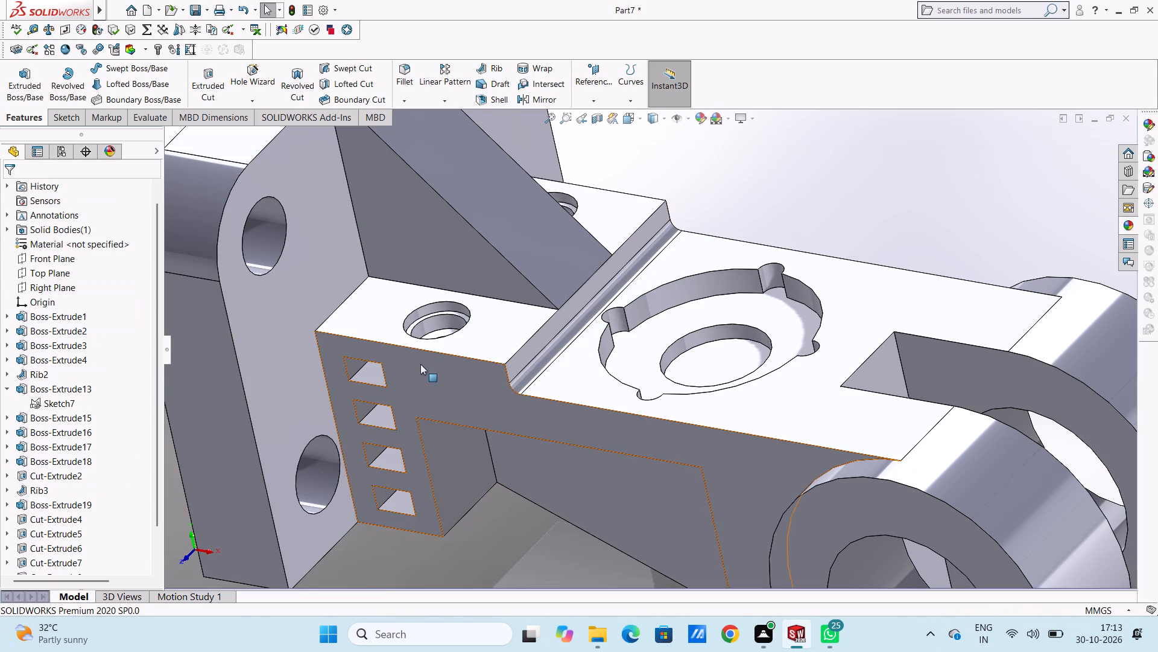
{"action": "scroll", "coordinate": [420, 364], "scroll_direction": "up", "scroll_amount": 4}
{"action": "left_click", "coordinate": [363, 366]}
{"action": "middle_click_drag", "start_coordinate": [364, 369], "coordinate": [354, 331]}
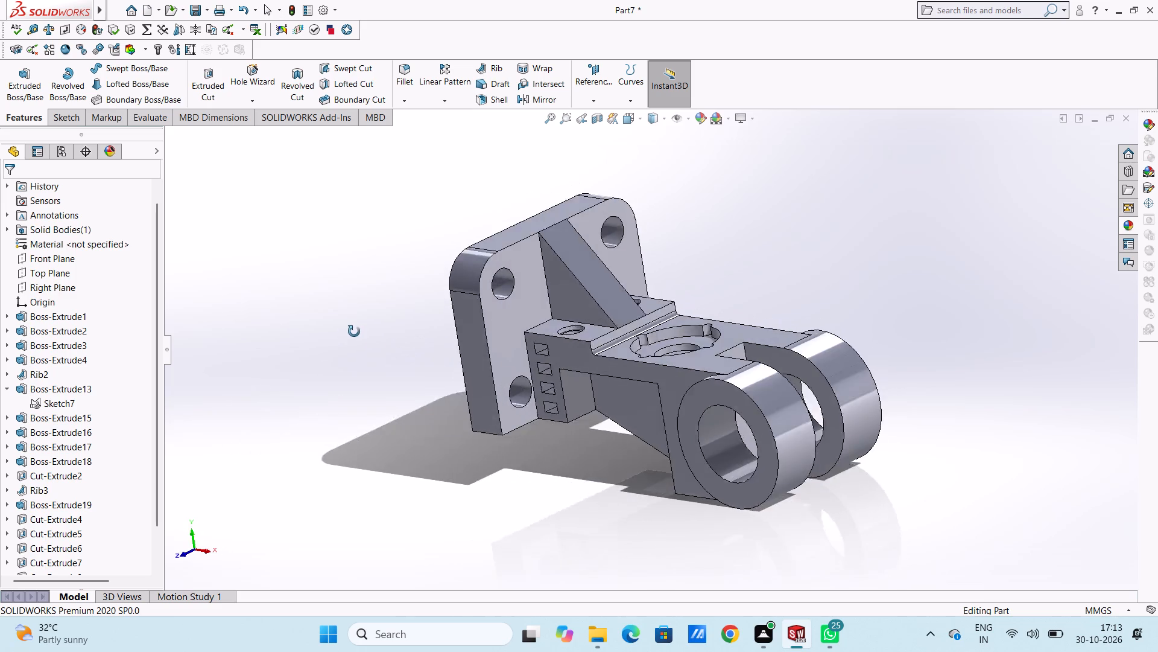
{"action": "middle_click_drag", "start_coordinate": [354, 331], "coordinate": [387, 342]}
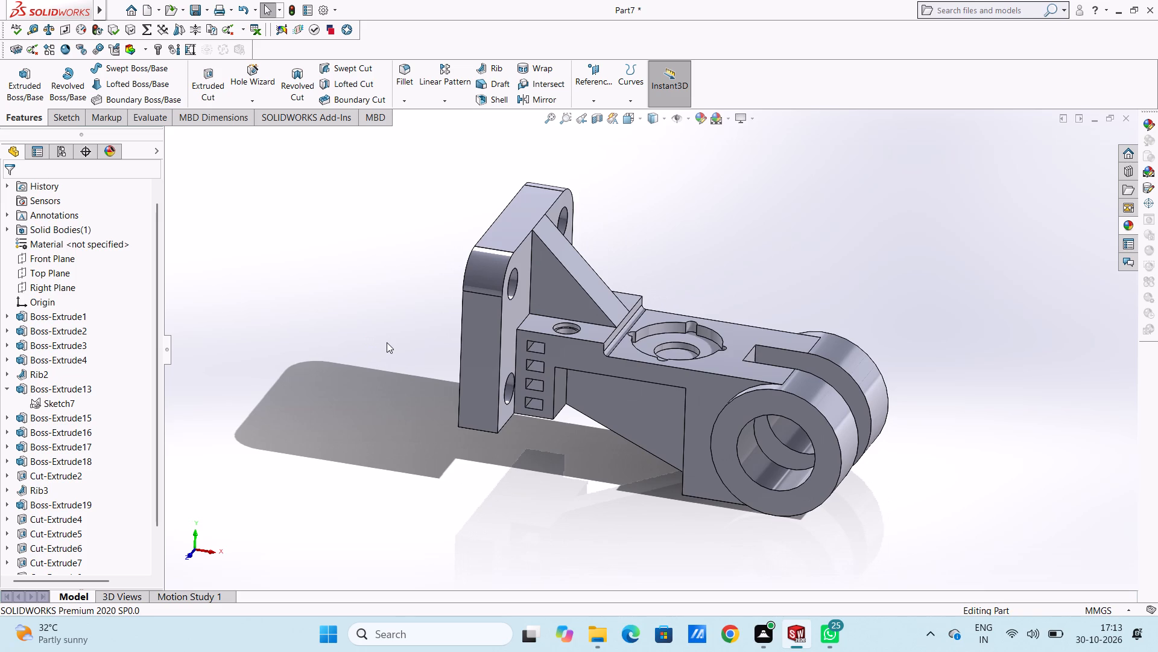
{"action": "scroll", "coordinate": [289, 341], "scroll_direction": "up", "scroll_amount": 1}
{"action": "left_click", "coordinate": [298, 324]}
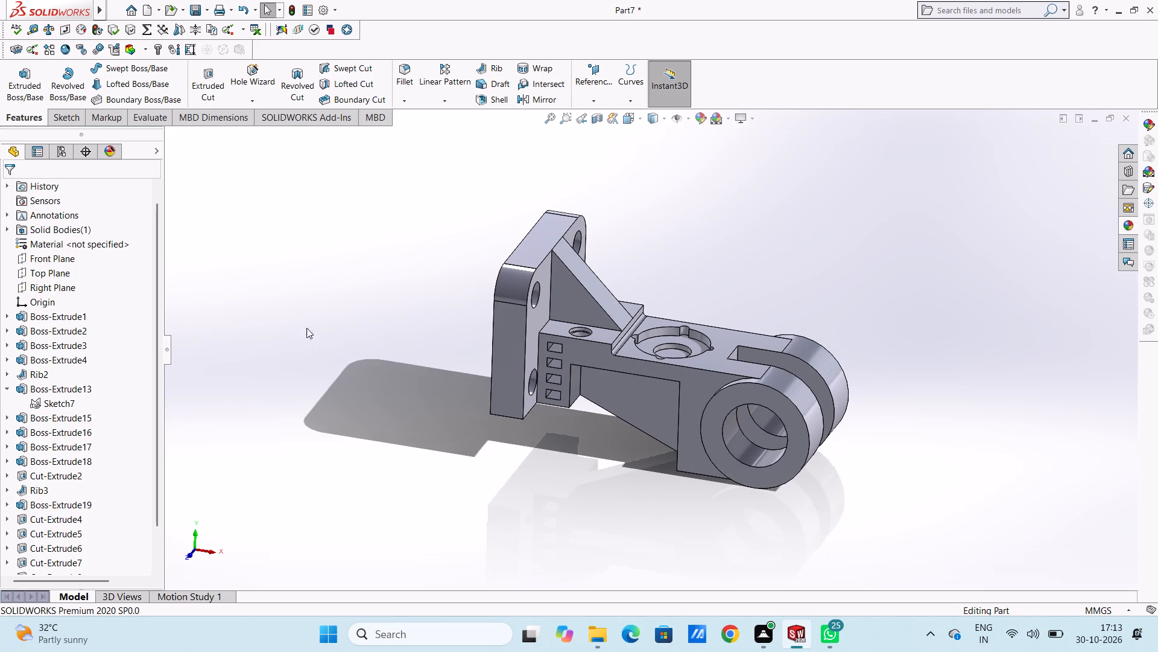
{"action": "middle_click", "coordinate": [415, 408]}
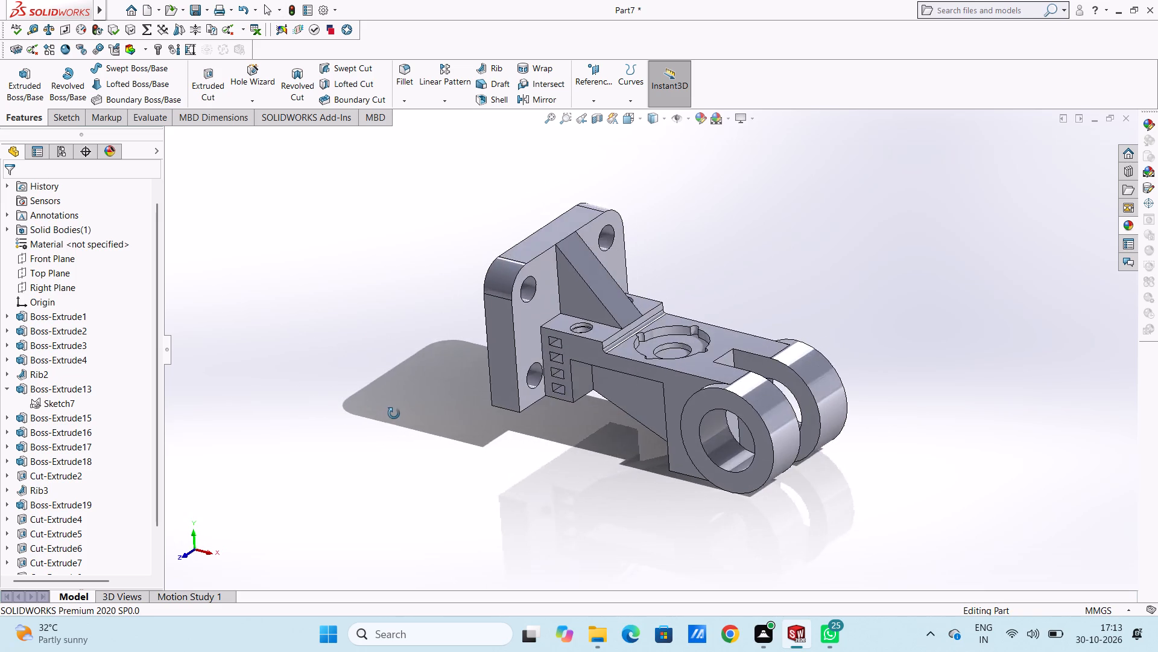
Edit the whole part's colour appearance and choose a bright cyan, RGB 15, 244, 255.
{"action": "left_click", "coordinate": [699, 121]}
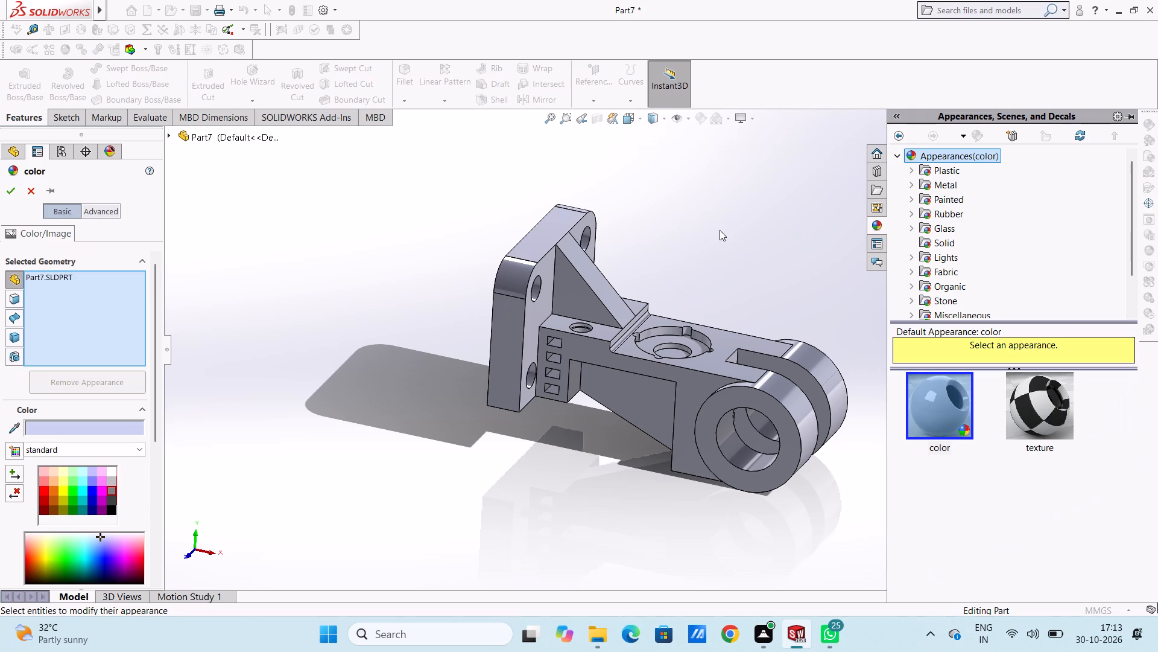
{"action": "scroll", "coordinate": [131, 477], "scroll_direction": "down", "scroll_amount": 3}
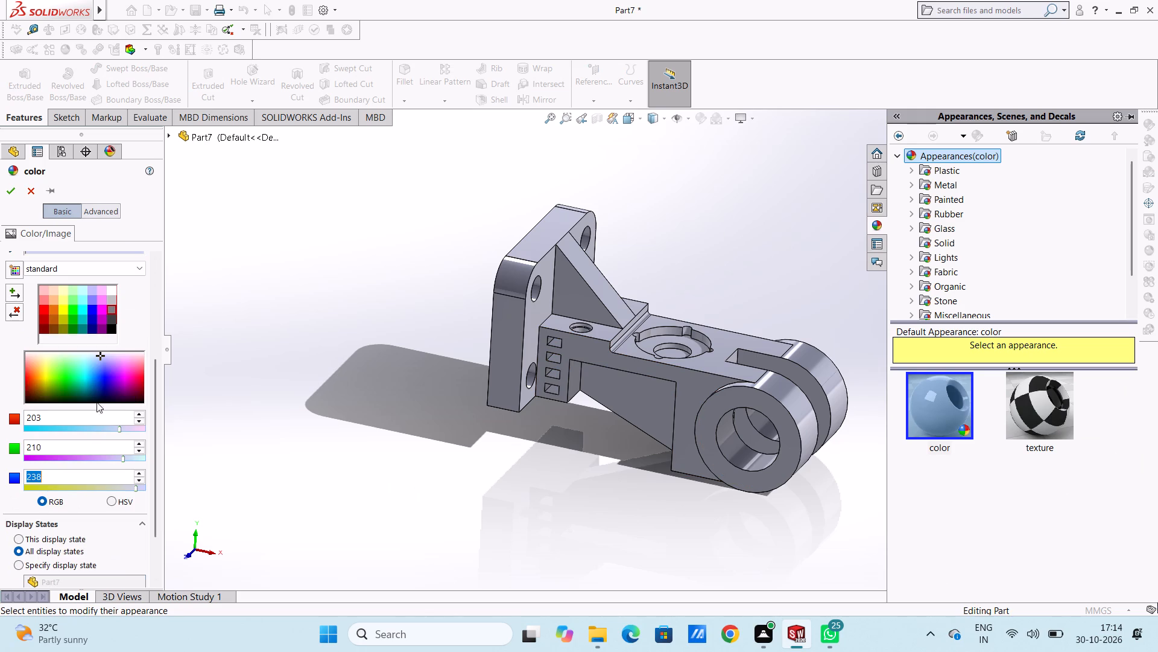
{"action": "left_click", "coordinate": [83, 373]}
{"action": "left_click", "coordinate": [75, 381]}
{"action": "left_click", "coordinate": [74, 386]}
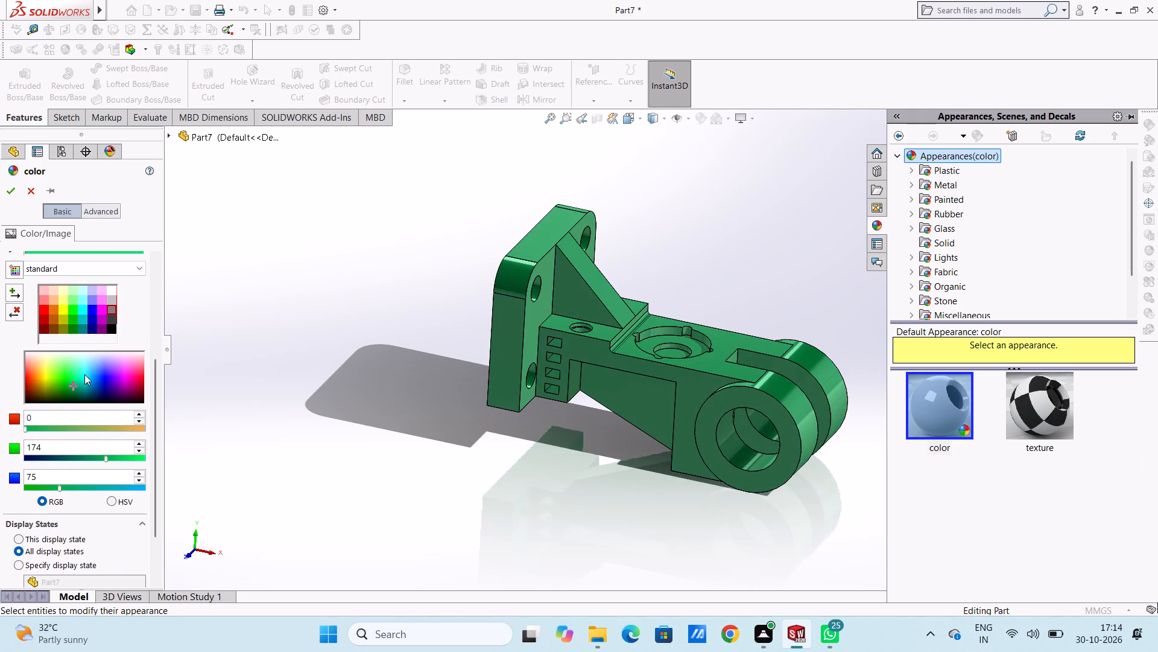
{"action": "left_click", "coordinate": [85, 374]}
{"action": "left_click", "coordinate": [86, 369]}
{"action": "left_click", "coordinate": [88, 363]}
{"action": "left_click", "coordinate": [87, 373]}
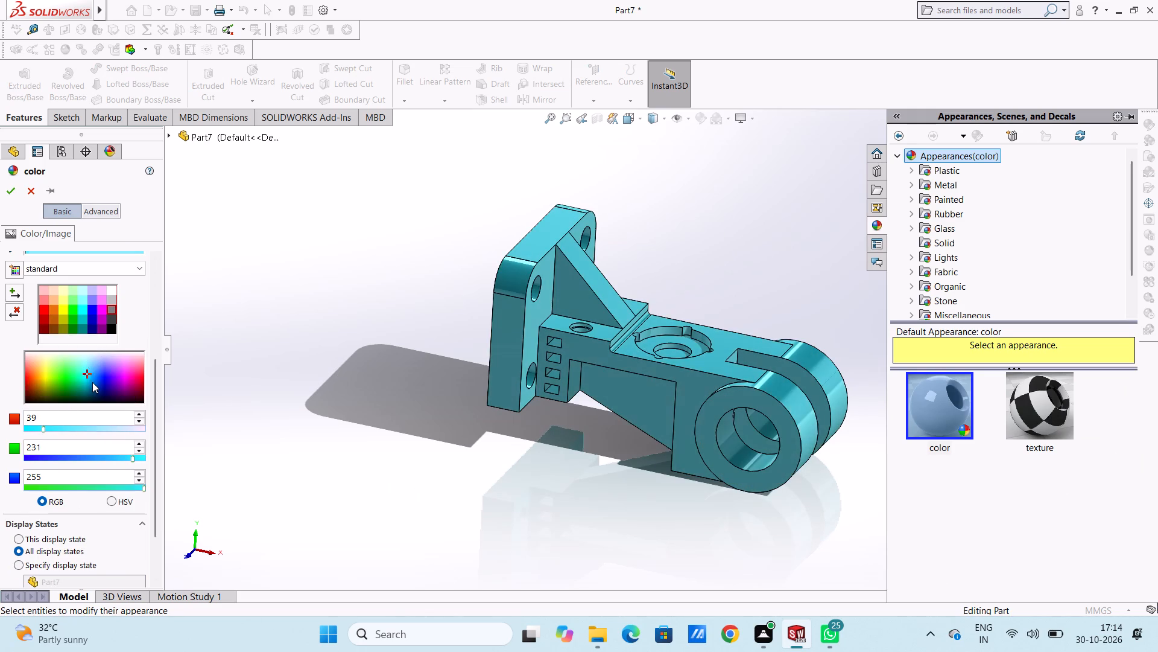
{"action": "left_click", "coordinate": [92, 382]}
{"action": "left_click", "coordinate": [92, 377]}
{"action": "left_click", "coordinate": [89, 372]}
{"action": "left_click", "coordinate": [86, 369]}
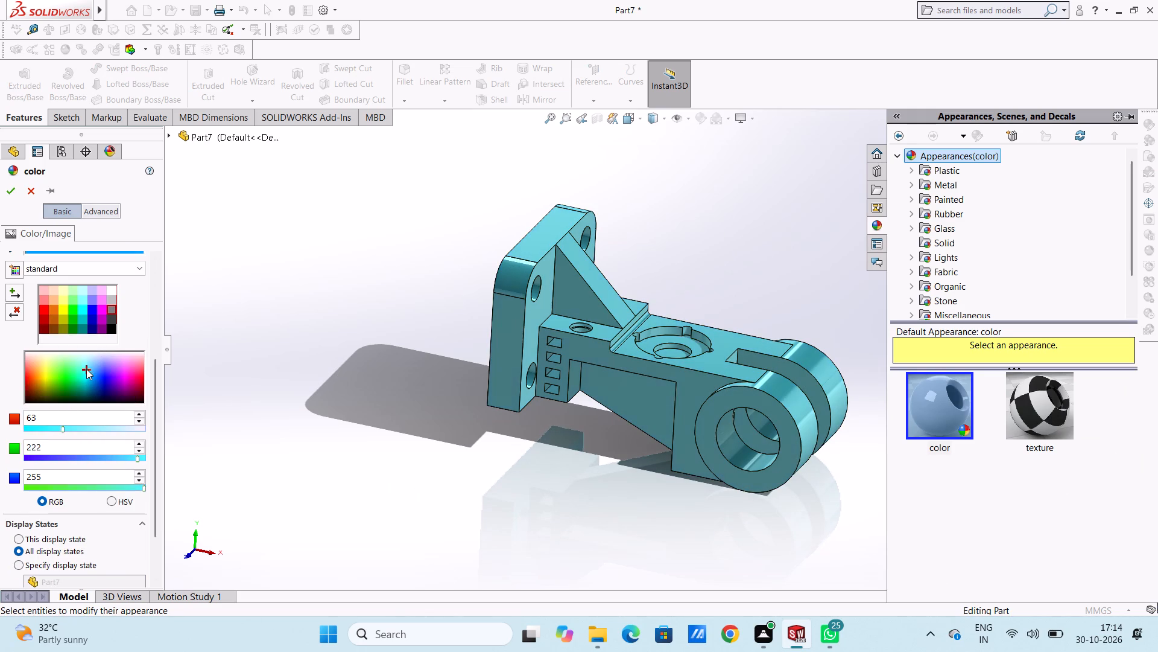
{"action": "left_click", "coordinate": [86, 375]}
{"action": "left_click", "coordinate": [86, 376]}
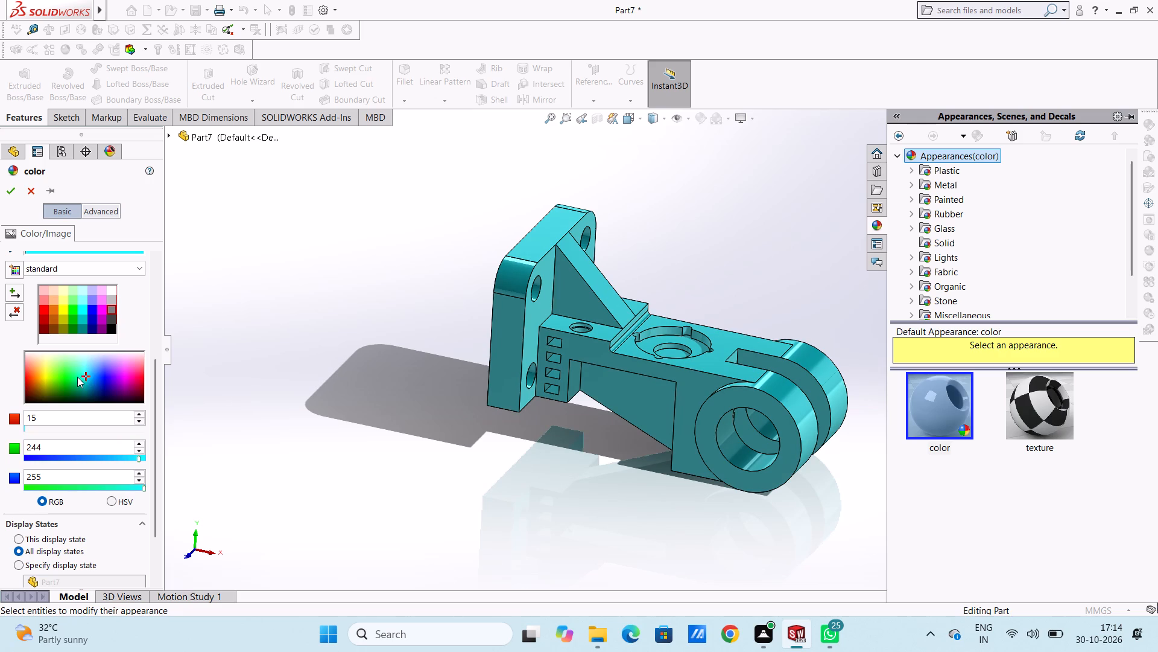
Adjust the part's colour to a soft light blue, RGB 110, 205, 234, and apply it.
{"action": "left_click", "coordinate": [97, 456]}
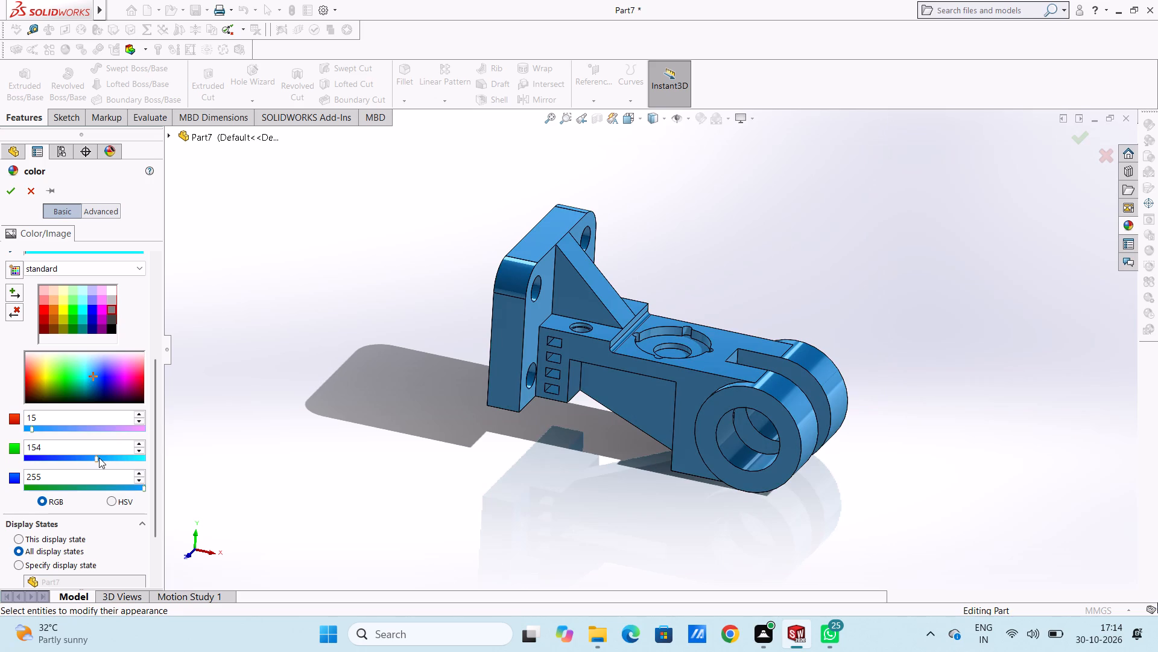
{"action": "left_click", "coordinate": [101, 458]}
{"action": "left_click", "coordinate": [103, 459]}
{"action": "double_click", "coordinate": [115, 459]}
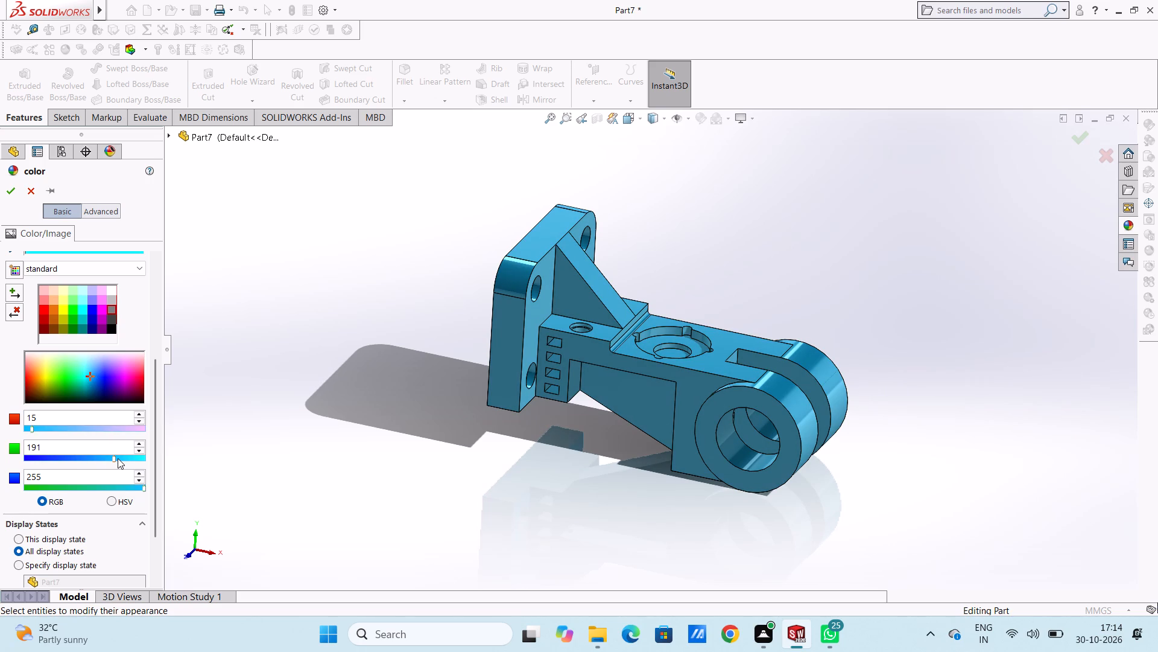
{"action": "triple_click", "coordinate": [118, 458]}
{"action": "left_click", "coordinate": [121, 459]}
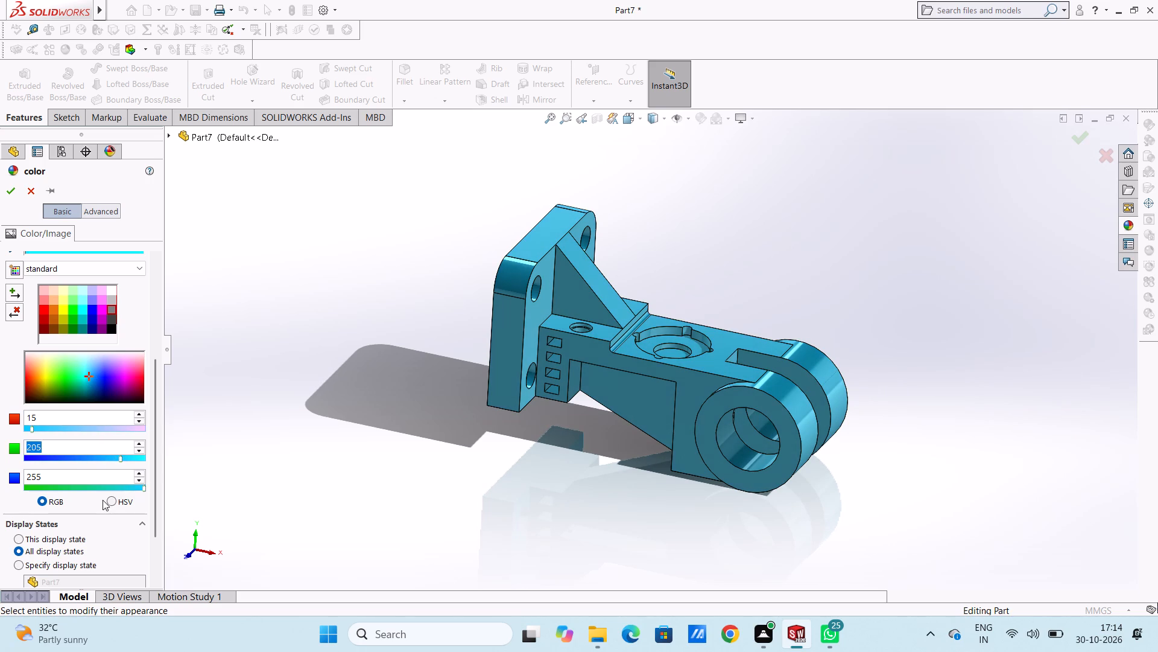
{"action": "left_click", "coordinate": [109, 491]}
{"action": "left_click", "coordinate": [115, 488]}
{"action": "left_click", "coordinate": [115, 488]}
{"action": "double_click", "coordinate": [130, 494]}
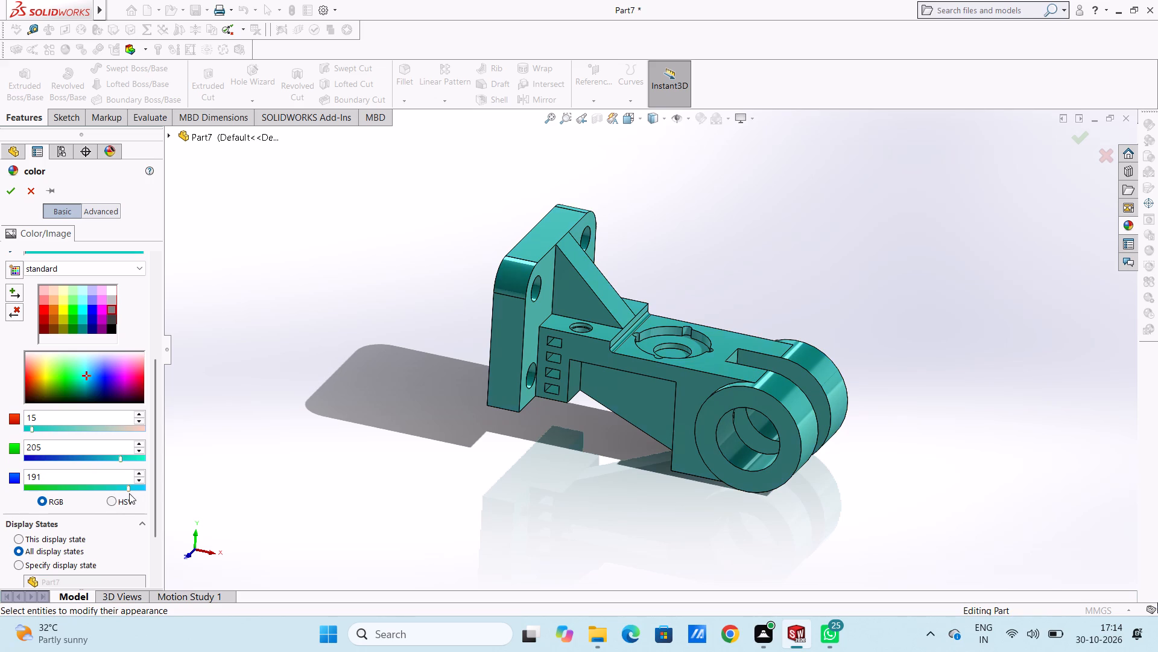
{"action": "left_click", "coordinate": [134, 486]}
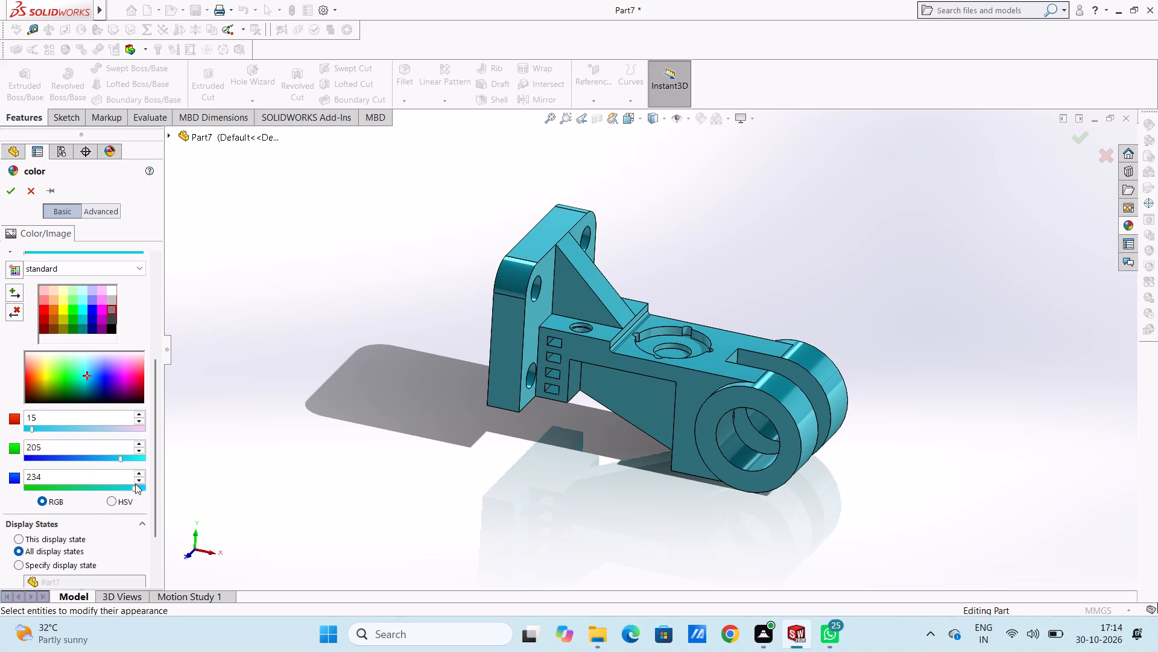
{"action": "left_click", "coordinate": [108, 427]}
{"action": "double_click", "coordinate": [100, 430]}
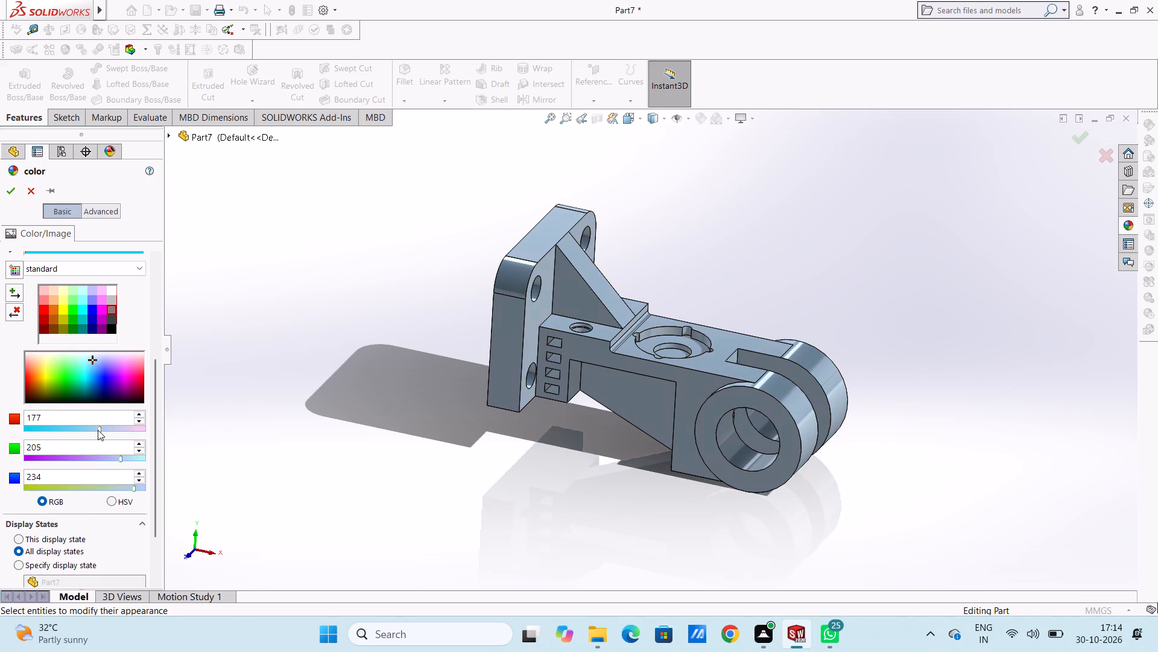
{"action": "left_click", "coordinate": [86, 431]}
{"action": "double_click", "coordinate": [81, 432]}
{"action": "triple_click", "coordinate": [78, 430]}
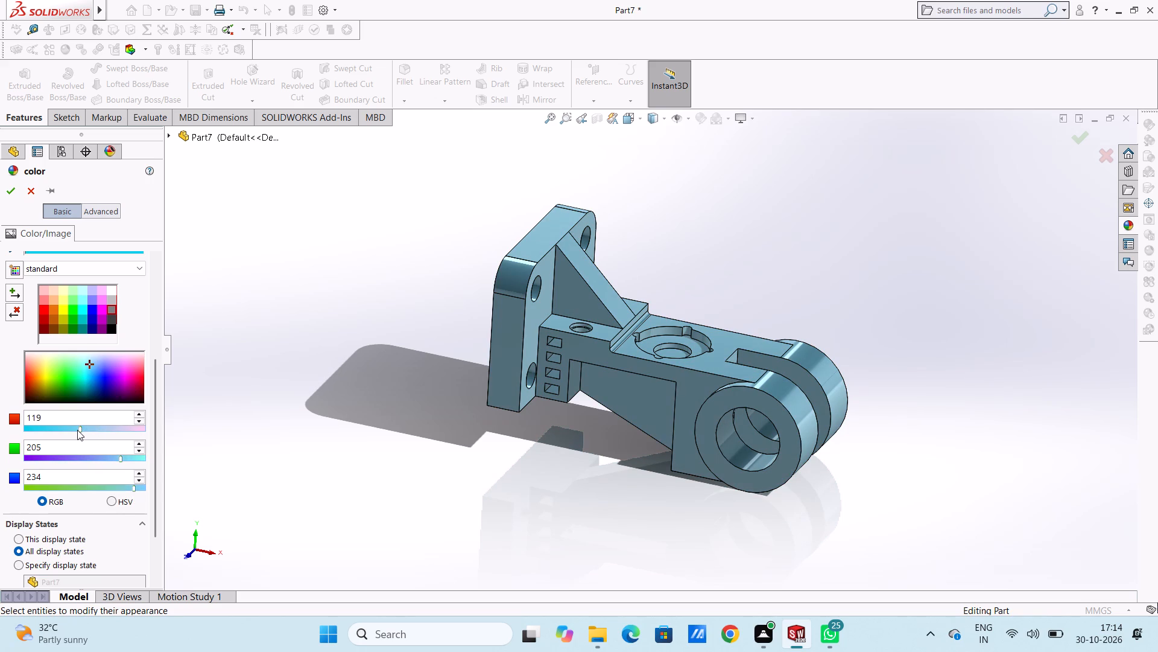
{"action": "left_click", "coordinate": [77, 430]}
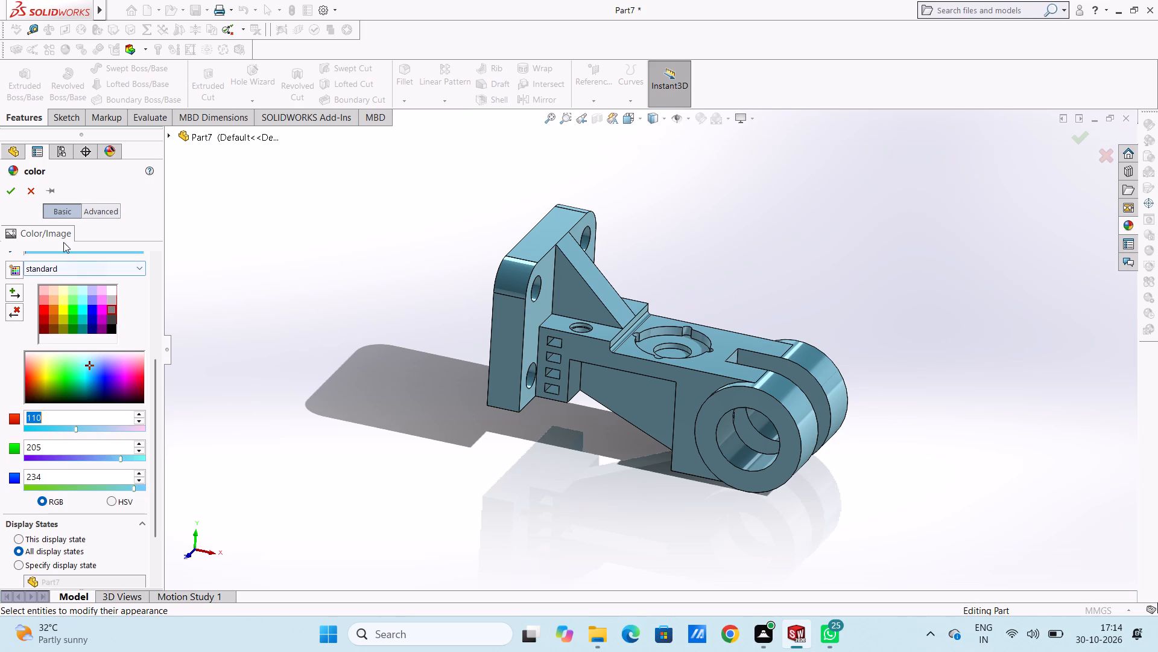
{"action": "left_click", "coordinate": [12, 192]}
Apply the chromium plate metal appearance to the inner faces of the mounting plate's two upper holes.
{"action": "middle_click_drag", "start_coordinate": [327, 336], "coordinate": [279, 342]}
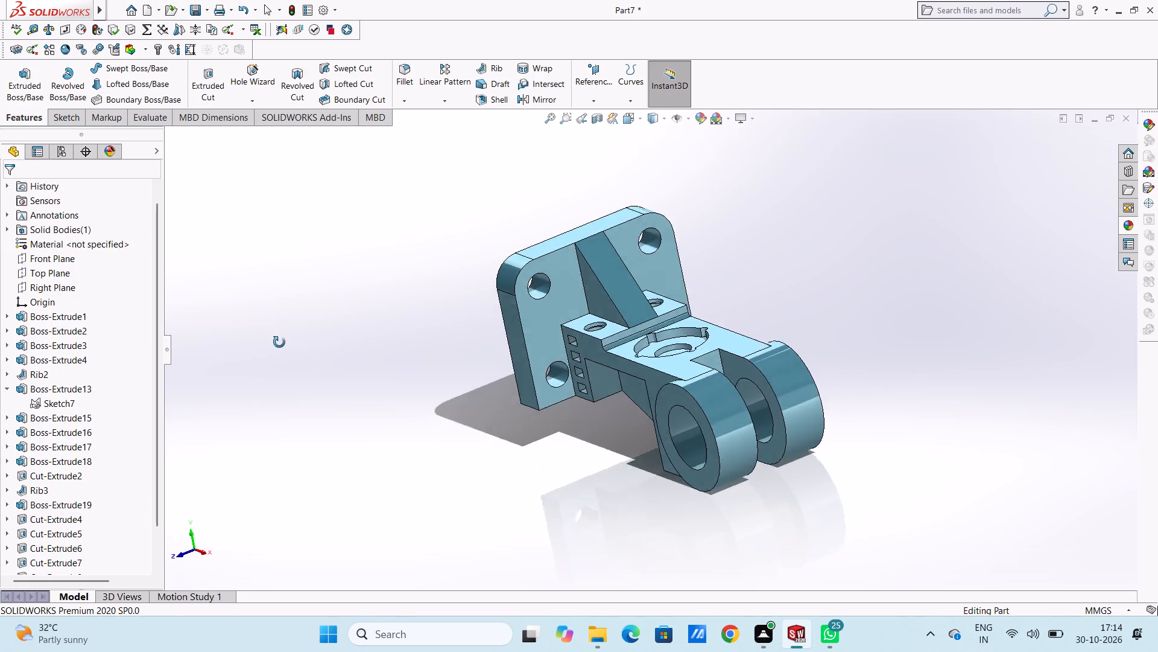
{"action": "middle_click_drag", "start_coordinate": [279, 342], "coordinate": [301, 366]}
{"action": "scroll", "coordinate": [504, 276], "scroll_direction": "down", "scroll_amount": 3}
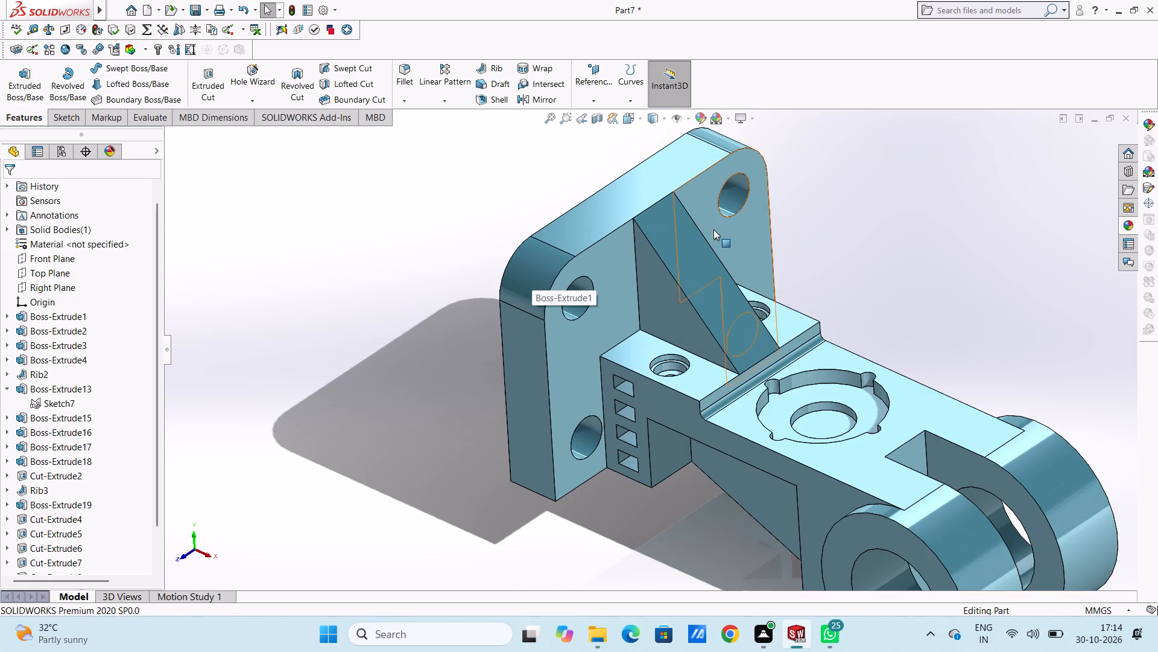
{"action": "scroll", "coordinate": [713, 229], "scroll_direction": "down", "scroll_amount": 3}
{"action": "left_click", "coordinate": [1128, 226]}
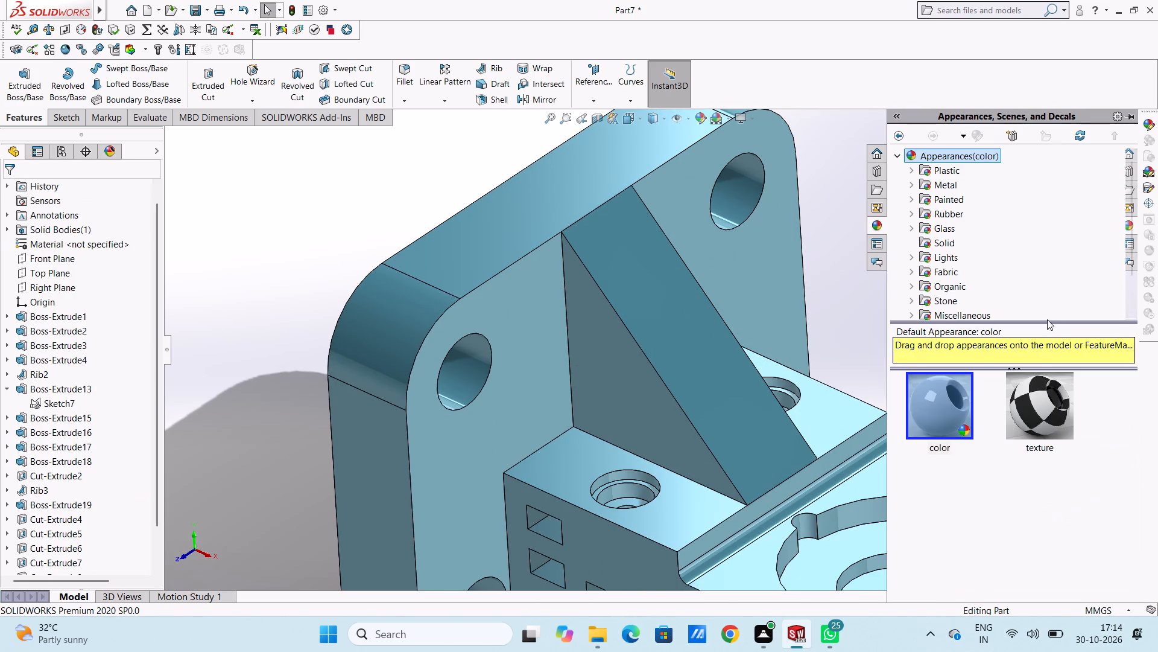
{"action": "left_click", "coordinate": [946, 184]}
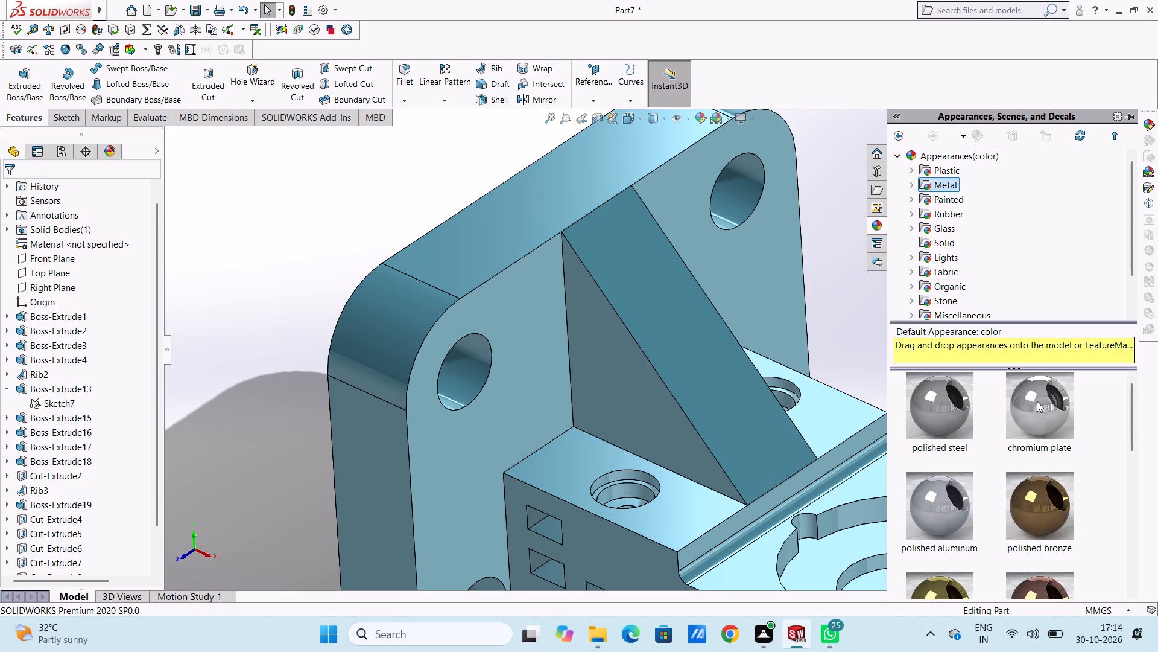
{"action": "left_click_drag", "start_coordinate": [1040, 403], "coordinate": [750, 170]}
{"action": "left_click", "coordinate": [749, 169]}
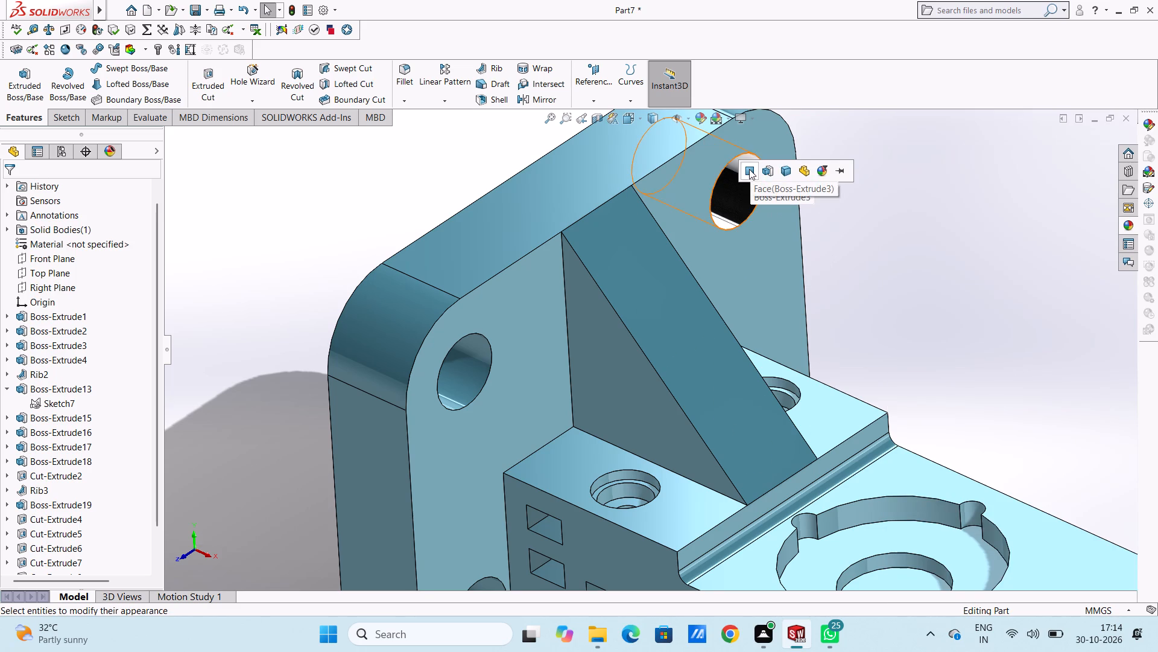
{"action": "scroll", "coordinate": [490, 380], "scroll_direction": "down", "scroll_amount": 4}
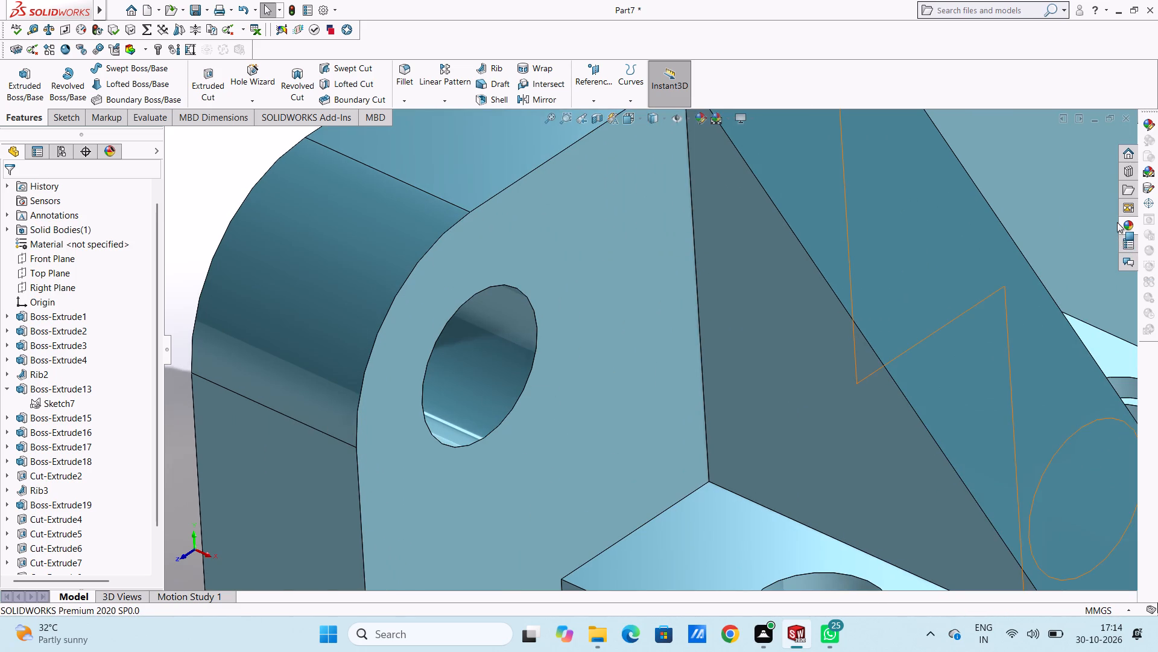
{"action": "left_click", "coordinate": [1124, 224]}
{"action": "left_click_drag", "start_coordinate": [1039, 396], "coordinate": [505, 376]}
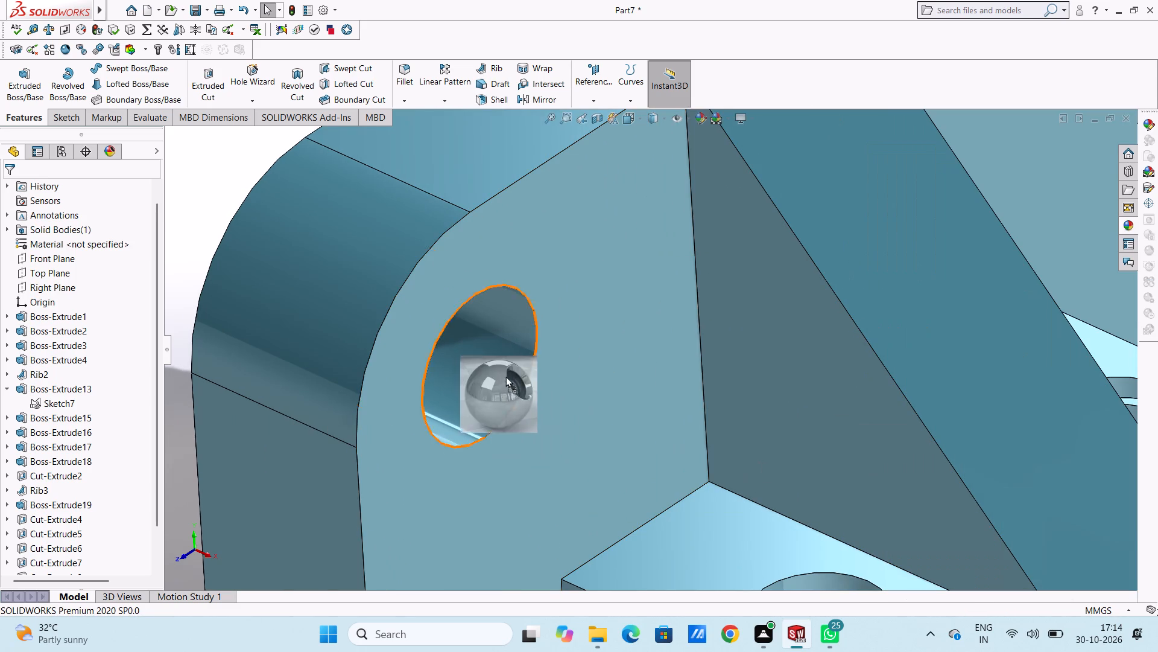
{"action": "left_click_drag", "start_coordinate": [505, 376], "coordinate": [499, 370]}
{"action": "left_click", "coordinate": [499, 370]}
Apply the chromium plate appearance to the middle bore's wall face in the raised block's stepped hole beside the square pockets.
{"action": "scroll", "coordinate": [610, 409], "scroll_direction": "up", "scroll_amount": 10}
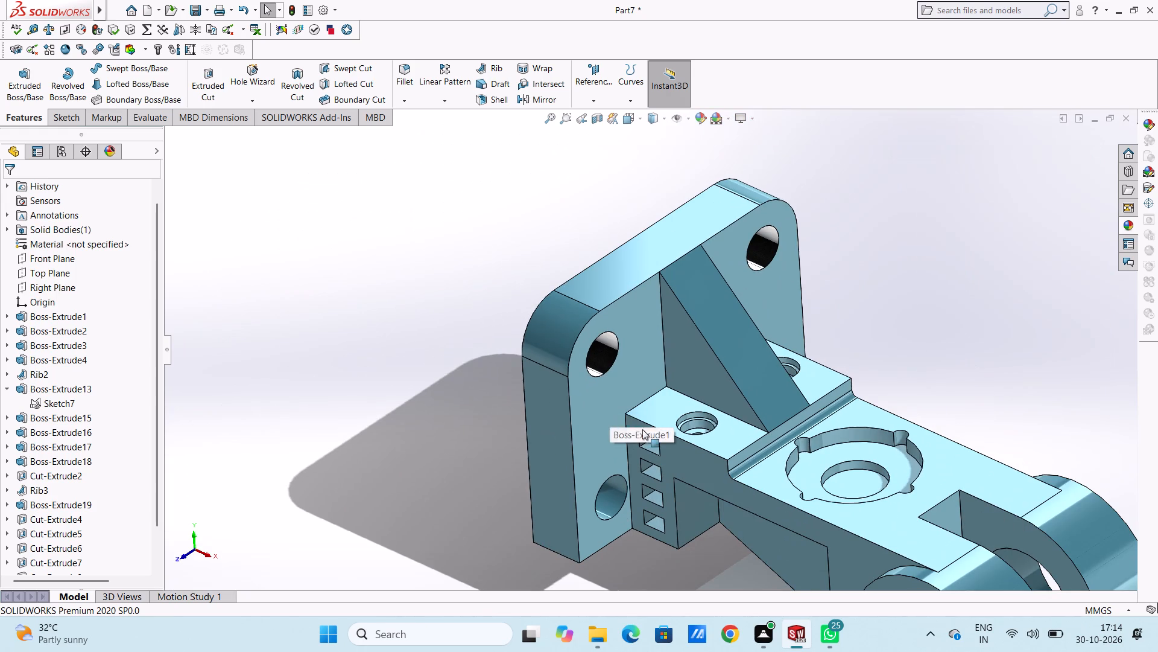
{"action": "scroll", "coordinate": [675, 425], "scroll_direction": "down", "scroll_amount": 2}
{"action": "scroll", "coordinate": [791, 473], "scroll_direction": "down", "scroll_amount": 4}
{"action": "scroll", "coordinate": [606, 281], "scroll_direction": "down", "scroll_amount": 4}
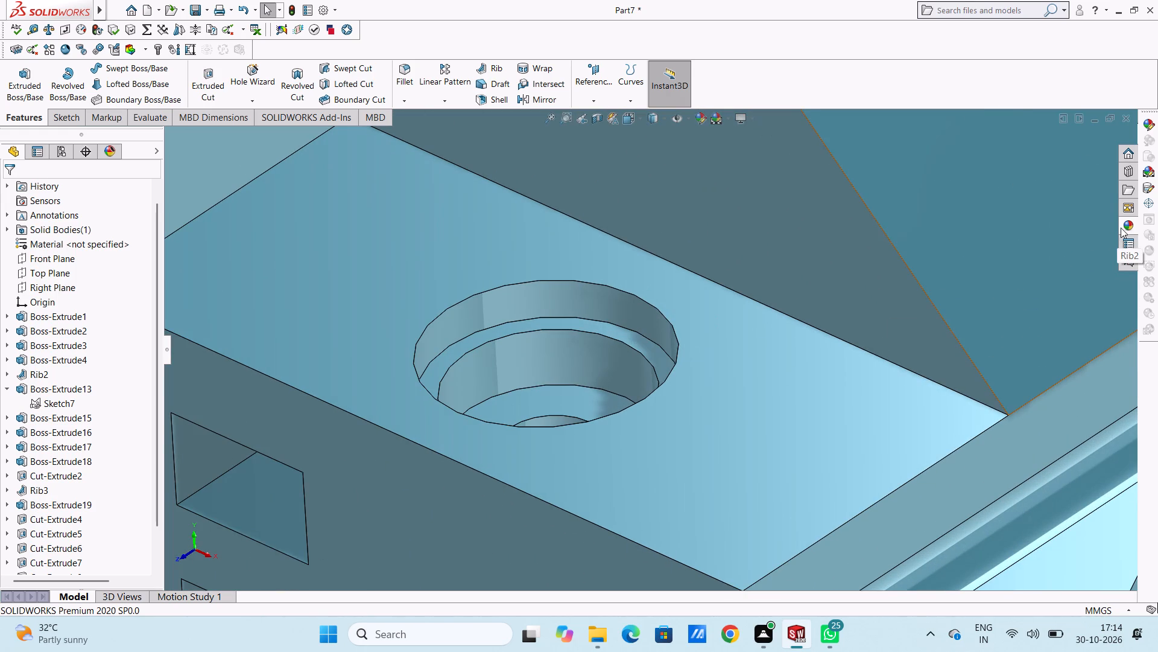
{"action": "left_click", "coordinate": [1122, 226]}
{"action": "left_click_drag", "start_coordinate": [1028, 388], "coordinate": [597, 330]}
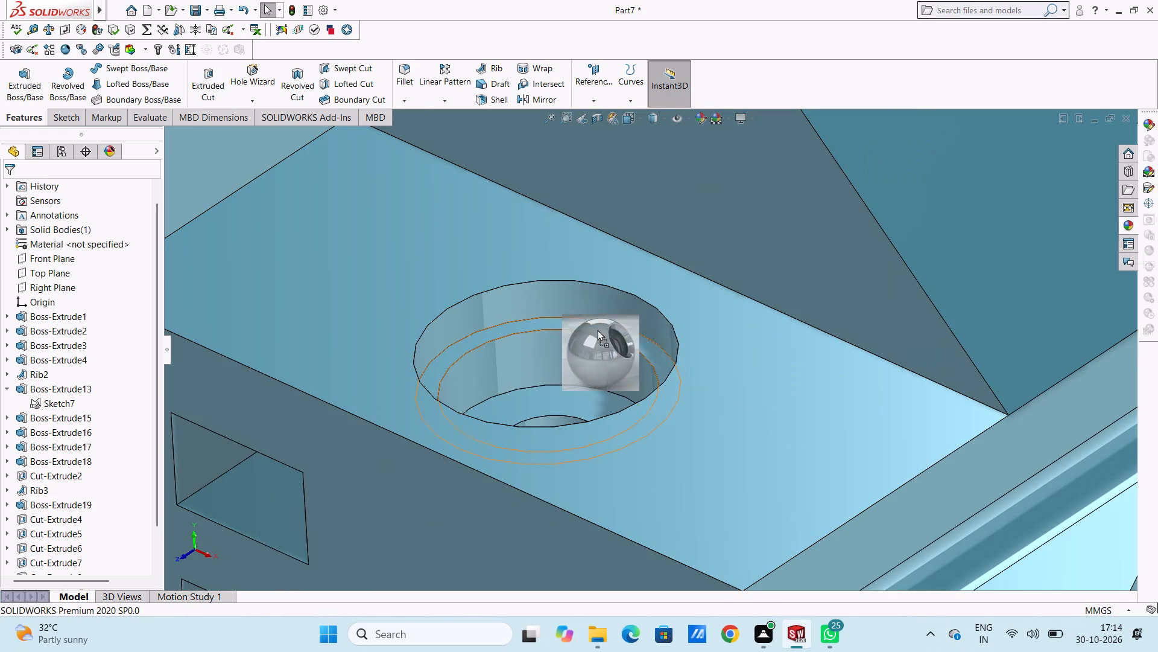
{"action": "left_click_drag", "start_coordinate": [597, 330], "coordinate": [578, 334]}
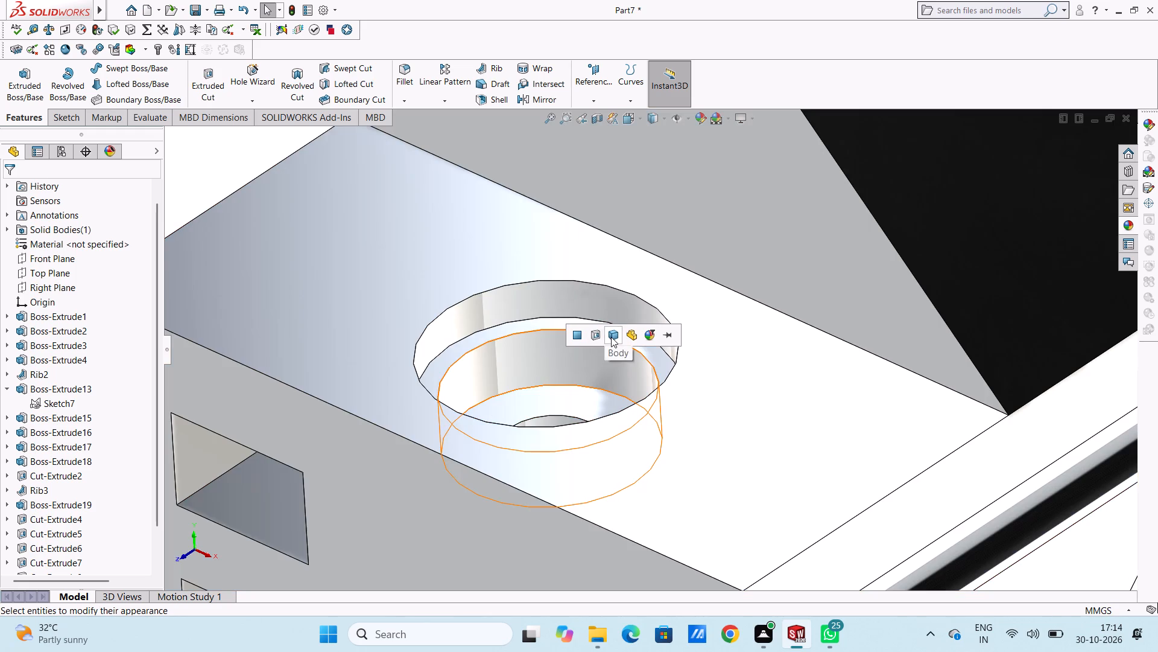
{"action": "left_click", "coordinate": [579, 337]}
Apply the polished steel appearance to the wall faces of the same stepped hole's middle bore and its upper counterbore.
{"action": "scroll", "coordinate": [575, 348], "scroll_direction": "up", "scroll_amount": 5}
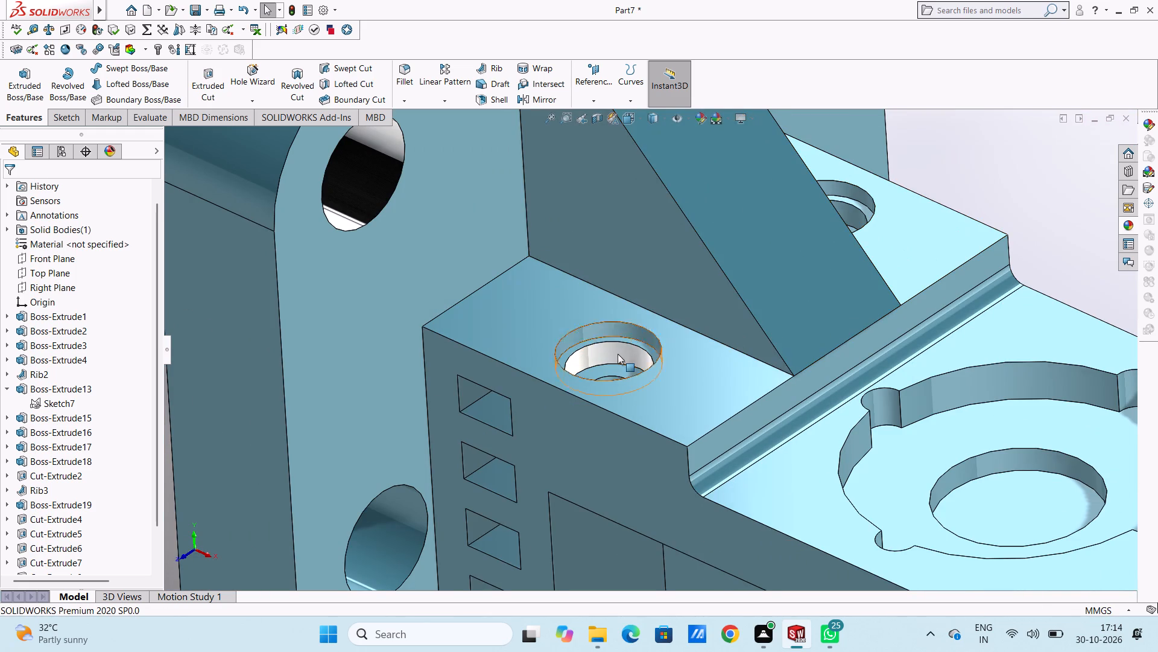
{"action": "scroll", "coordinate": [618, 354], "scroll_direction": "down", "scroll_amount": 5}
{"action": "left_click", "coordinate": [1125, 229]}
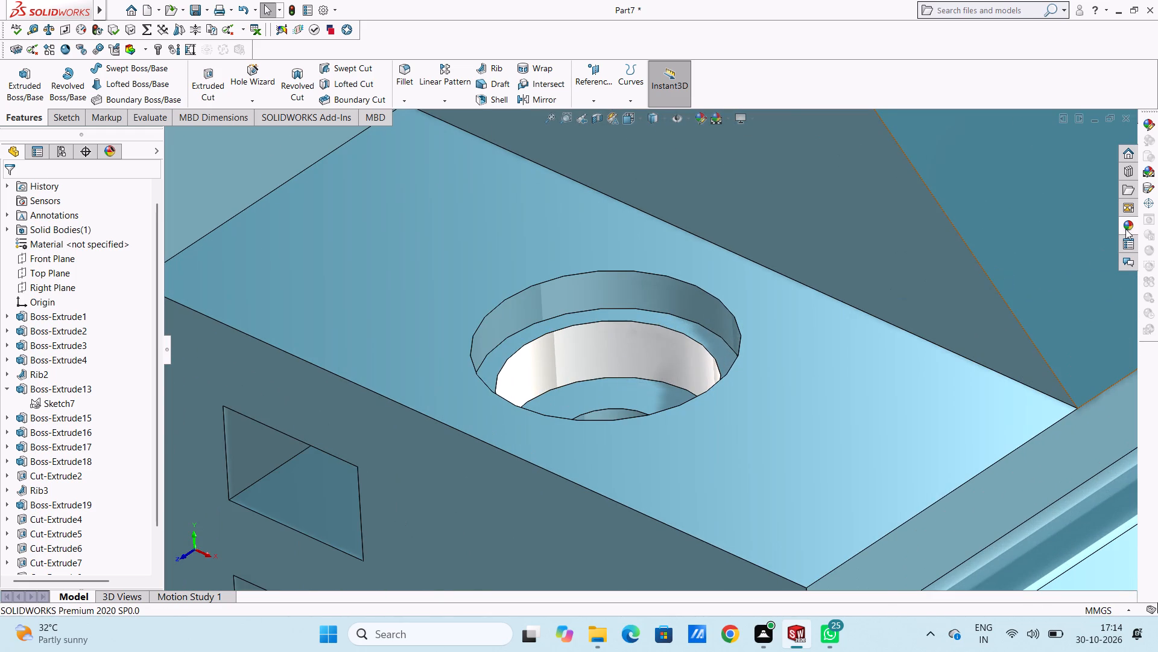
{"action": "left_click_drag", "start_coordinate": [934, 408], "coordinate": [659, 352]}
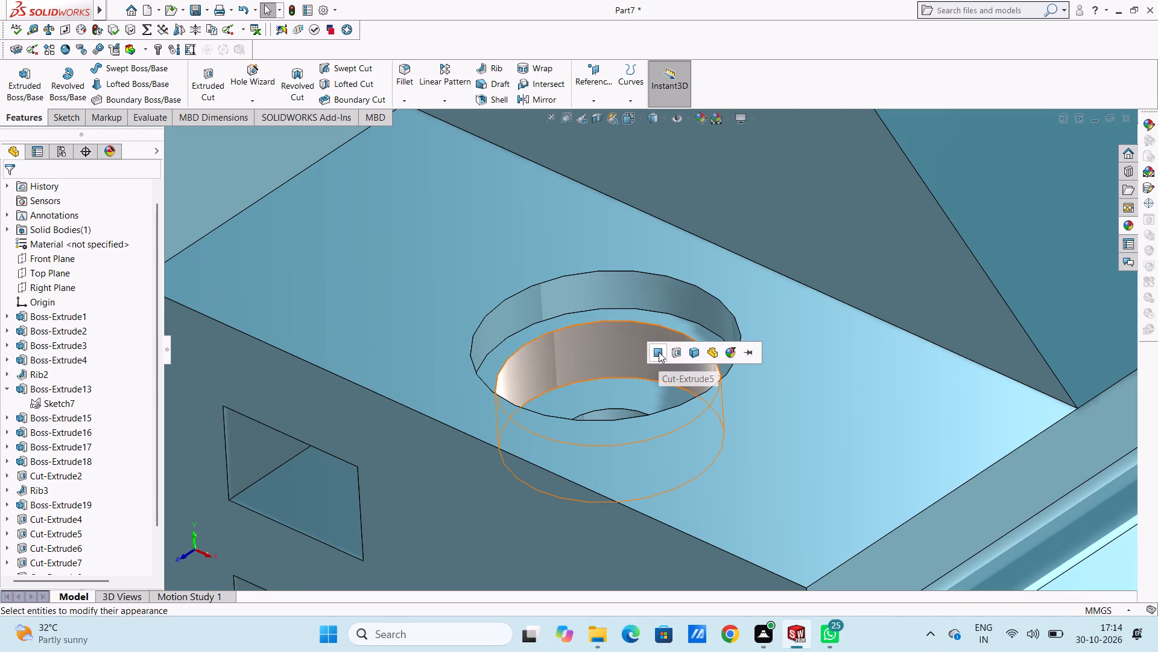
{"action": "left_click", "coordinate": [659, 352]}
{"action": "scroll", "coordinate": [621, 299], "scroll_direction": "down", "scroll_amount": 6}
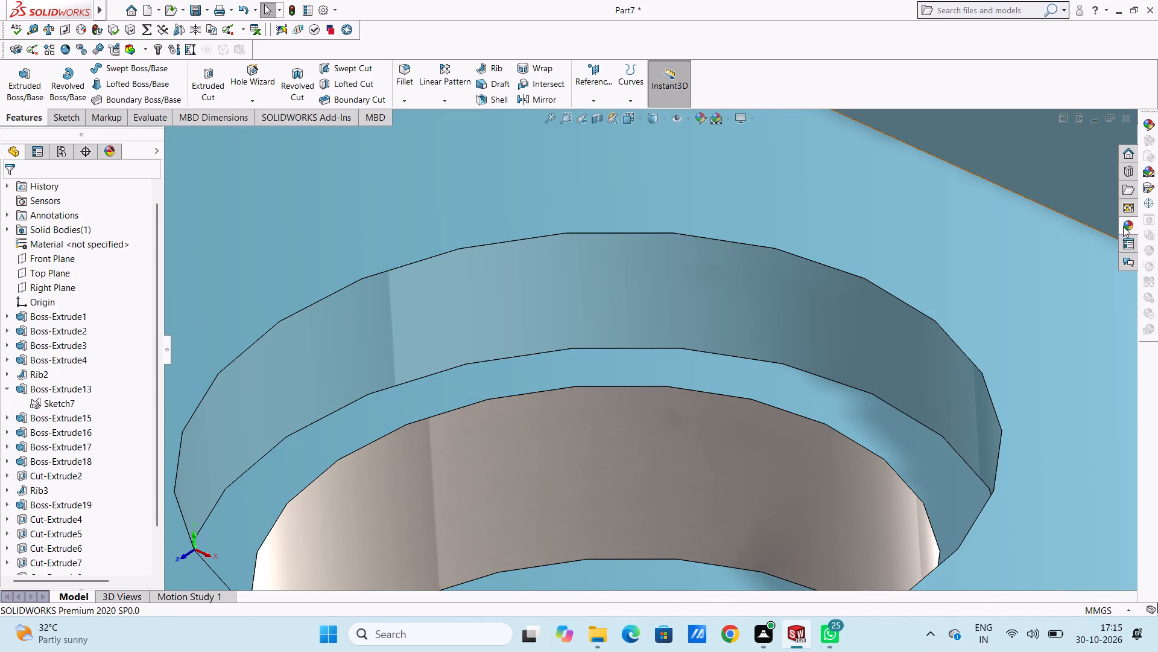
{"action": "left_click", "coordinate": [1124, 222]}
{"action": "left_click_drag", "start_coordinate": [951, 403], "coordinate": [726, 333]}
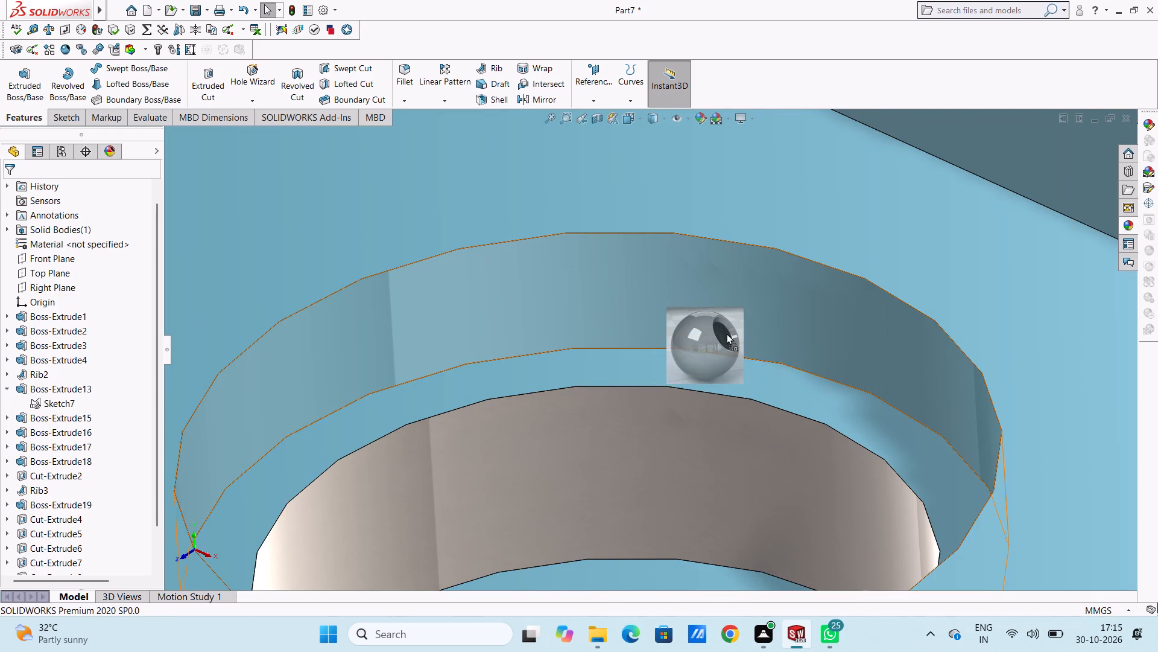
{"action": "left_click_drag", "start_coordinate": [726, 333], "coordinate": [725, 331]}
{"action": "left_click", "coordinate": [725, 331]}
Apply polished steel to the stepped hole's entire middle-bore cut feature, including its floor.
{"action": "scroll", "coordinate": [716, 389], "scroll_direction": "up", "scroll_amount": 3}
{"action": "scroll", "coordinate": [651, 430], "scroll_direction": "up", "scroll_amount": 5}
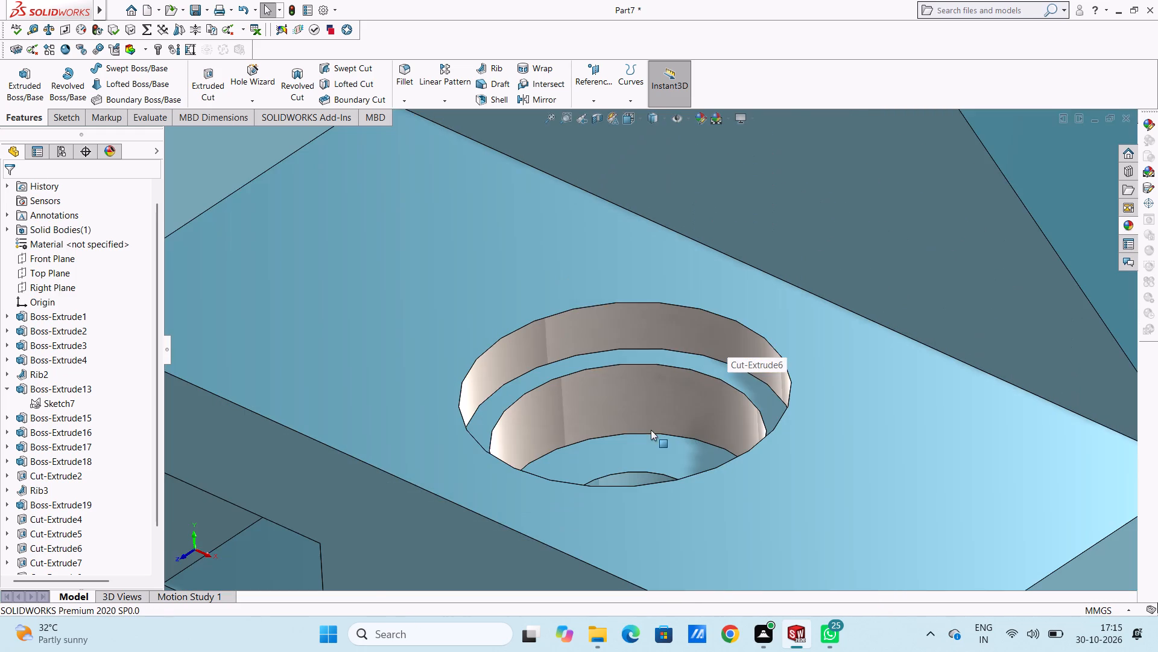
{"action": "scroll", "coordinate": [642, 452], "scroll_direction": "up", "scroll_amount": 3}
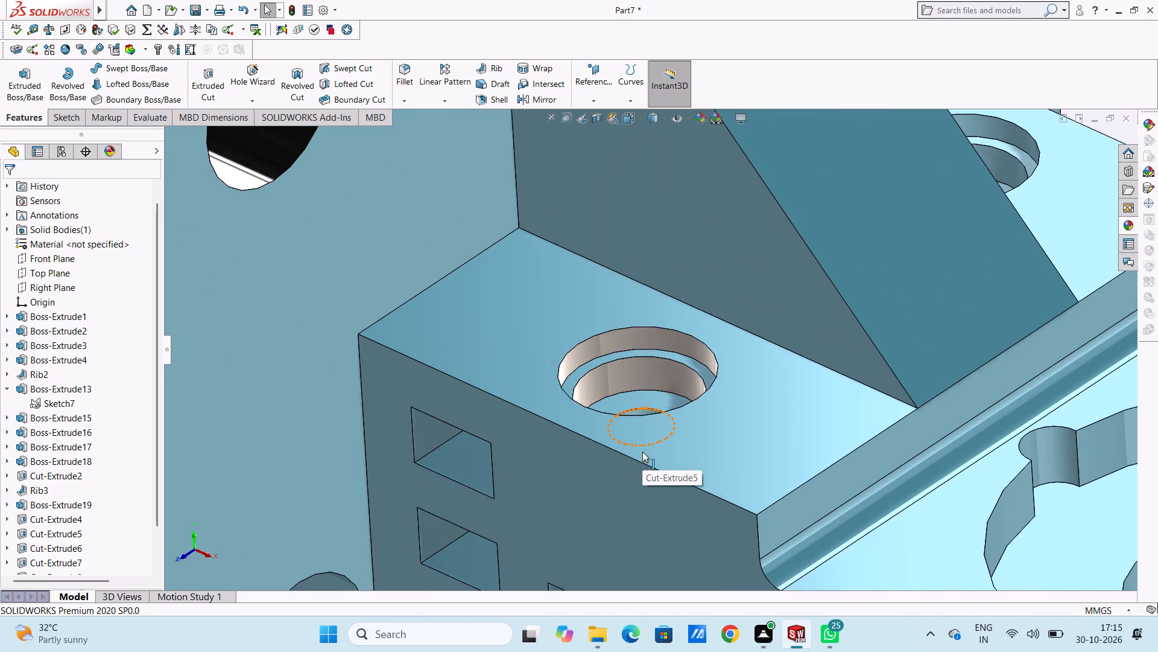
{"action": "scroll", "coordinate": [625, 385], "scroll_direction": "down", "scroll_amount": 4}
{"action": "scroll", "coordinate": [649, 327], "scroll_direction": "down", "scroll_amount": 5}
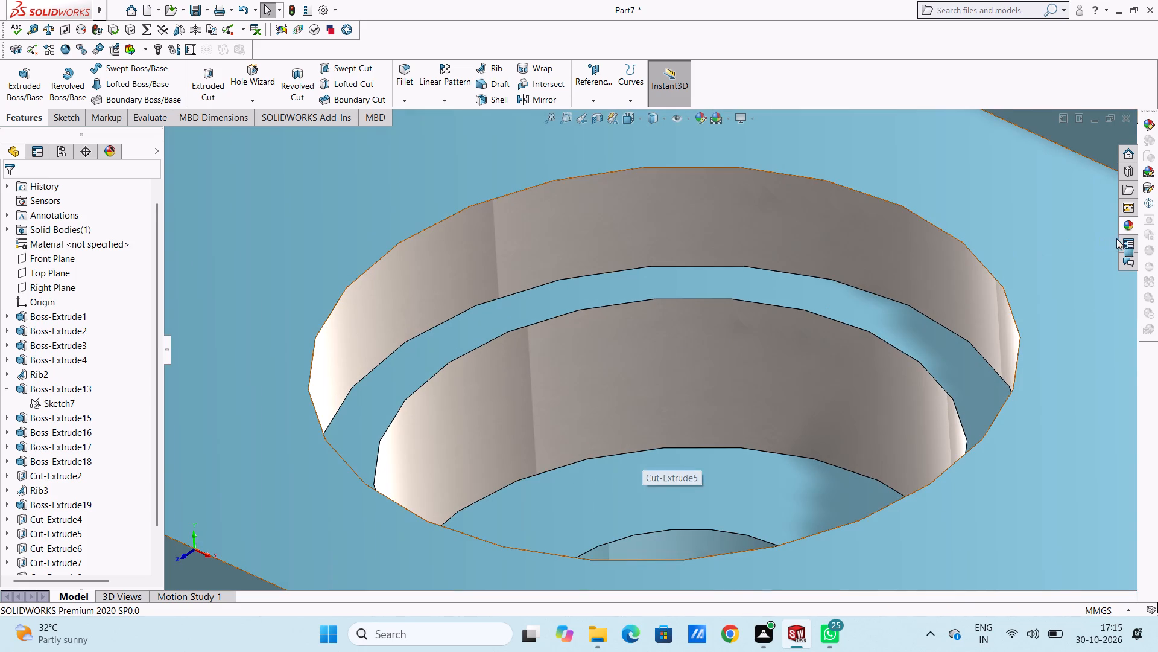
{"action": "left_click", "coordinate": [1125, 223]}
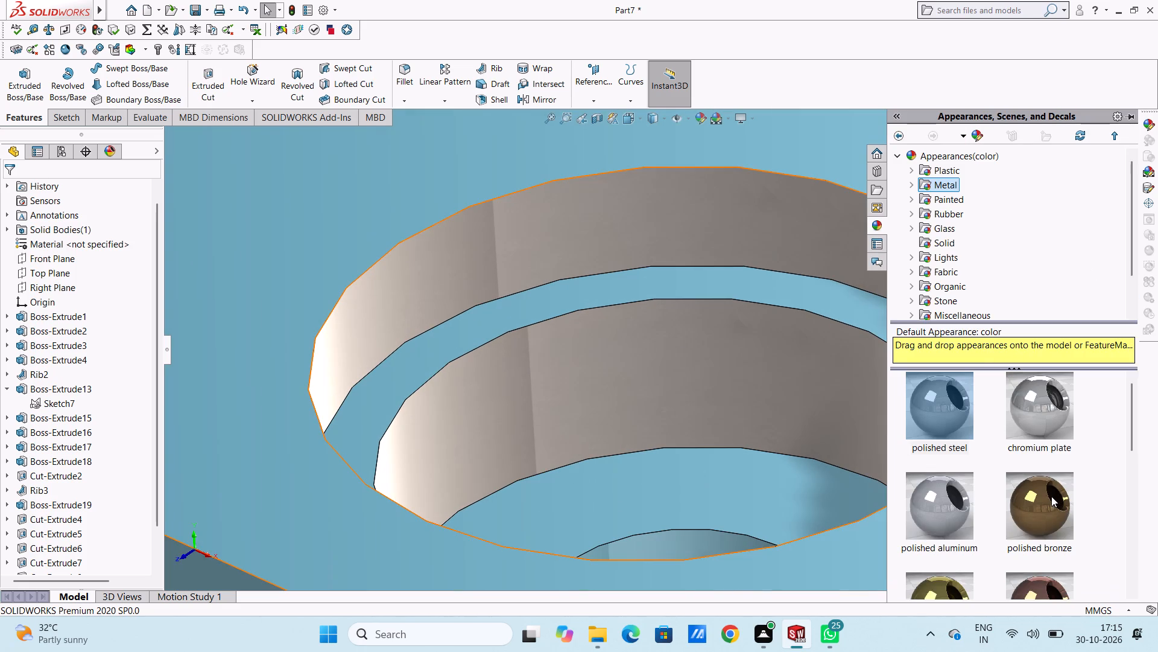
{"action": "left_click_drag", "start_coordinate": [932, 420], "coordinate": [694, 301]}
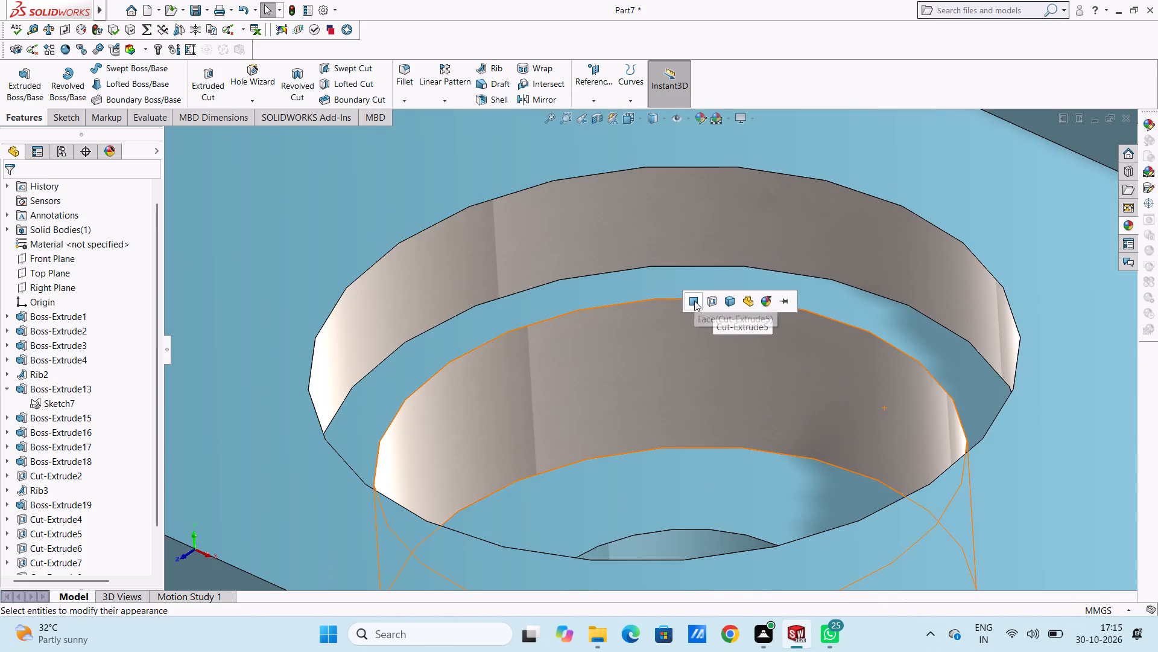
{"action": "left_click", "coordinate": [712, 305]}
Apply the chromium plate appearance to the wall of the smallest bore at the bottom of the stepped hole.
{"action": "scroll", "coordinate": [734, 351], "scroll_direction": "up", "scroll_amount": 6}
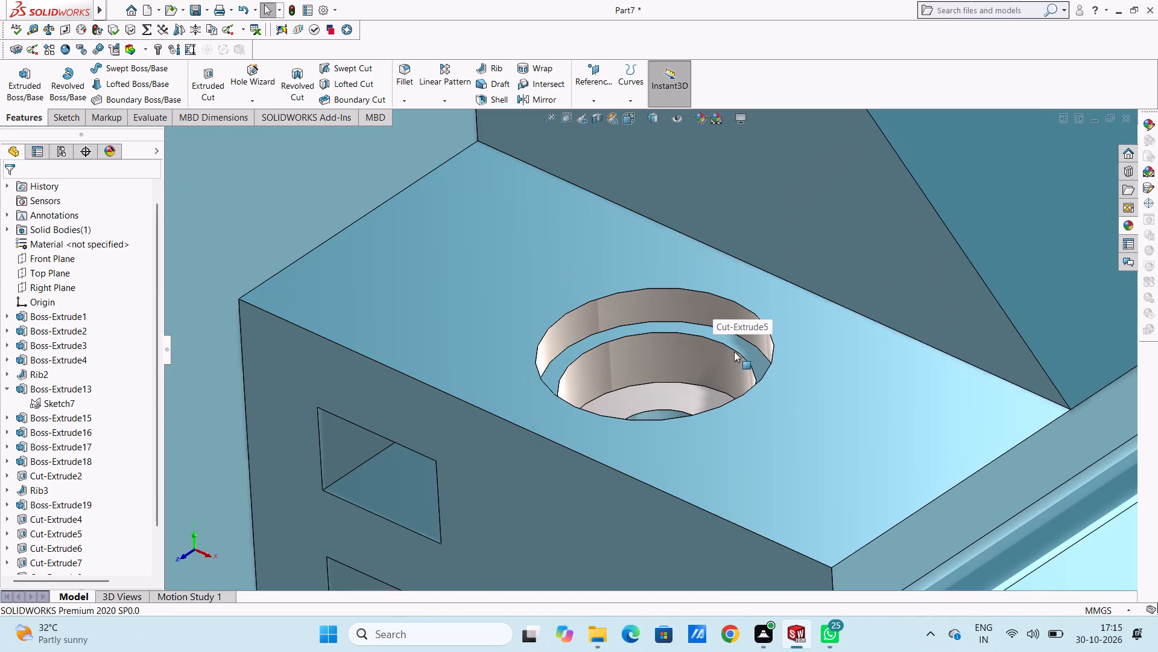
{"action": "middle_click_drag", "start_coordinate": [654, 392], "coordinate": [674, 479]}
{"action": "scroll", "coordinate": [674, 471], "scroll_direction": "down", "scroll_amount": 4}
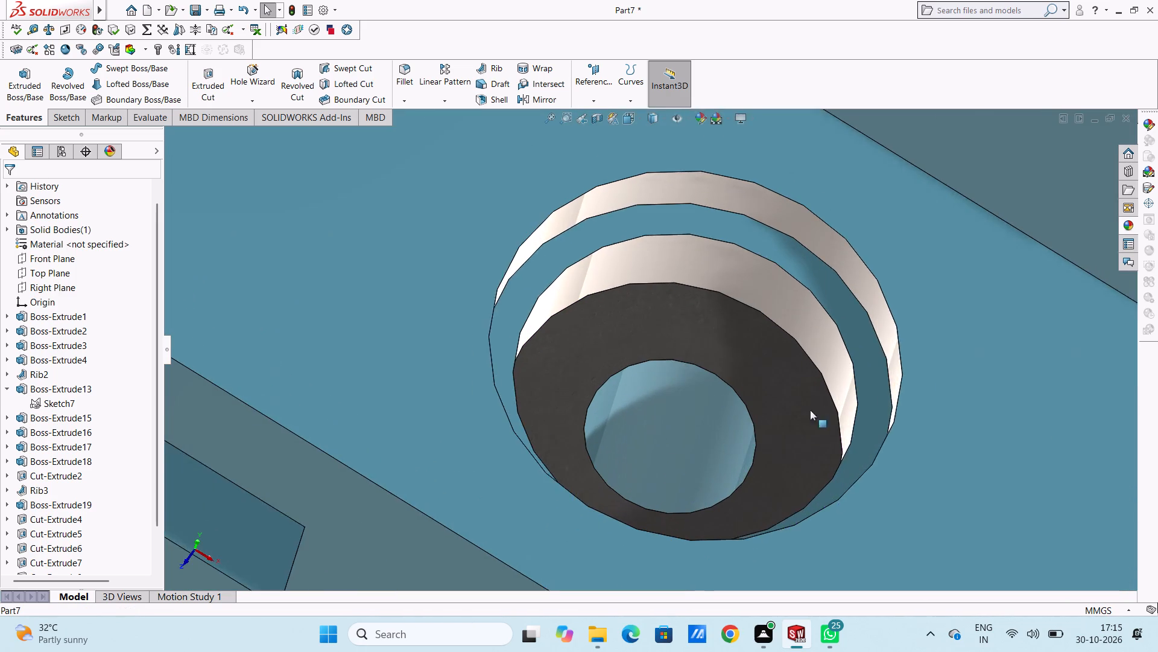
{"action": "scroll", "coordinate": [1145, 211], "scroll_direction": "down", "scroll_amount": 1}
{"action": "left_click", "coordinate": [1125, 226]}
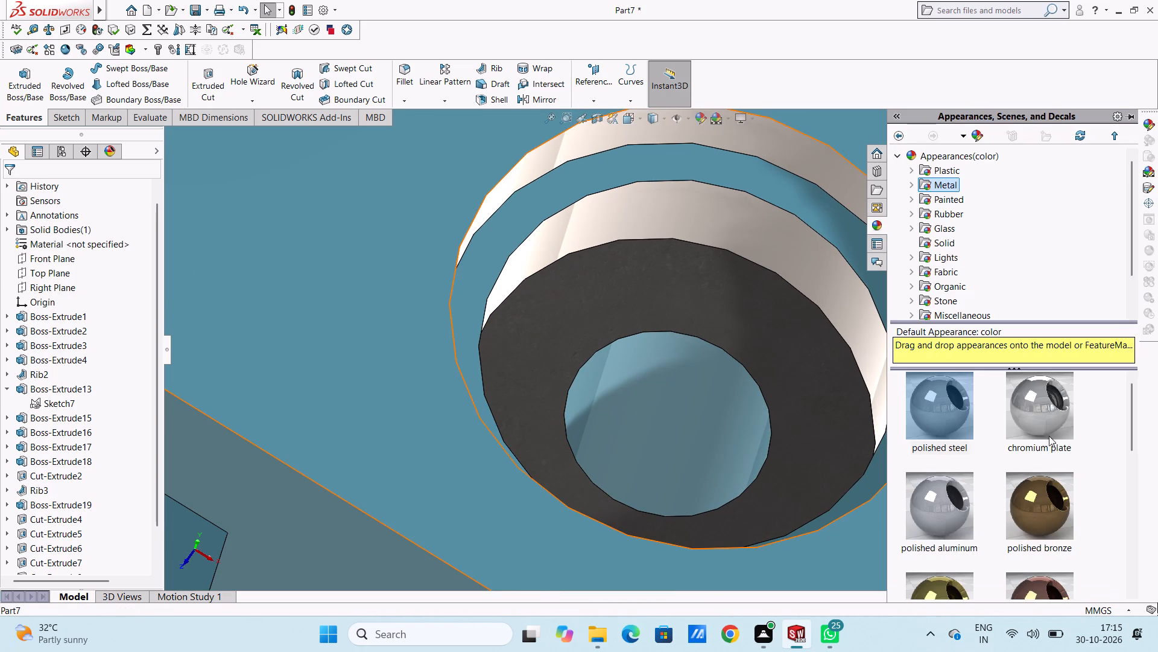
{"action": "left_click_drag", "start_coordinate": [1043, 417], "coordinate": [726, 416]}
{"action": "left_click", "coordinate": [712, 418]}
{"action": "scroll", "coordinate": [719, 418], "scroll_direction": "up", "scroll_amount": 6}
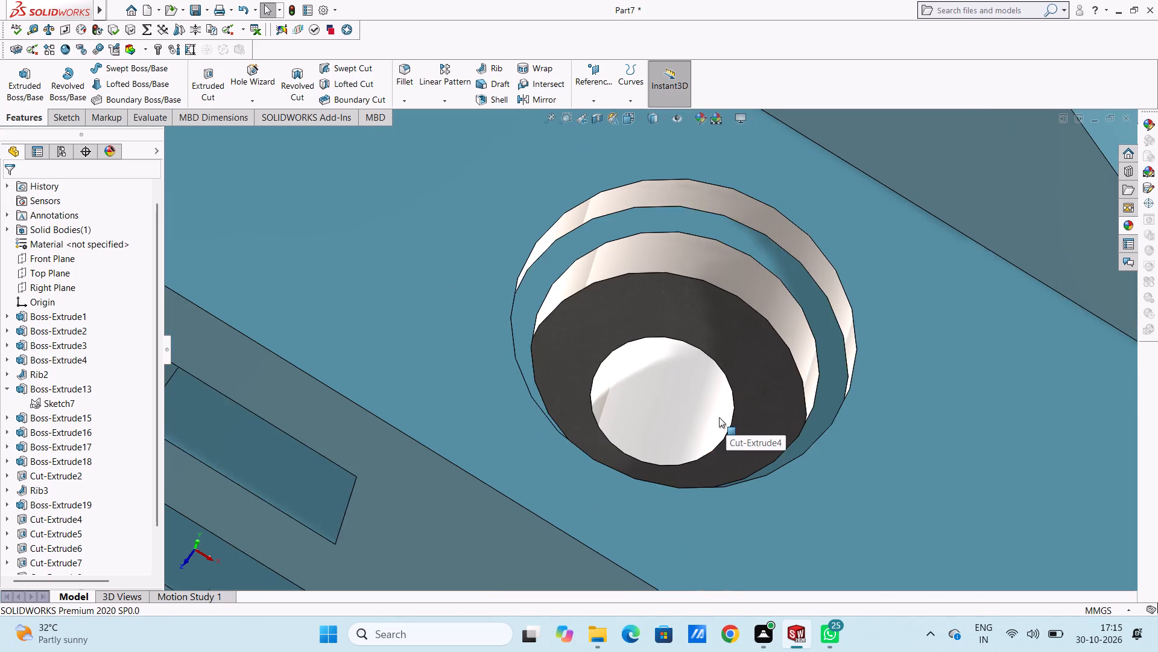
Apply the polished steel appearance to the upper counterbore wall of the stepped hole on the far side of the rib.
{"action": "scroll", "coordinate": [718, 465], "scroll_direction": "up", "scroll_amount": 1}
{"action": "middle_click_drag", "start_coordinate": [711, 459], "coordinate": [694, 358]}
{"action": "scroll", "coordinate": [706, 377], "scroll_direction": "up", "scroll_amount": 5}
{"action": "middle_click_drag", "start_coordinate": [796, 347], "coordinate": [755, 356]}
{"action": "scroll", "coordinate": [992, 222], "scroll_direction": "down", "scroll_amount": 6}
{"action": "middle_click_drag", "start_coordinate": [835, 332], "coordinate": [856, 330]}
{"action": "scroll", "coordinate": [790, 290], "scroll_direction": "down", "scroll_amount": 5}
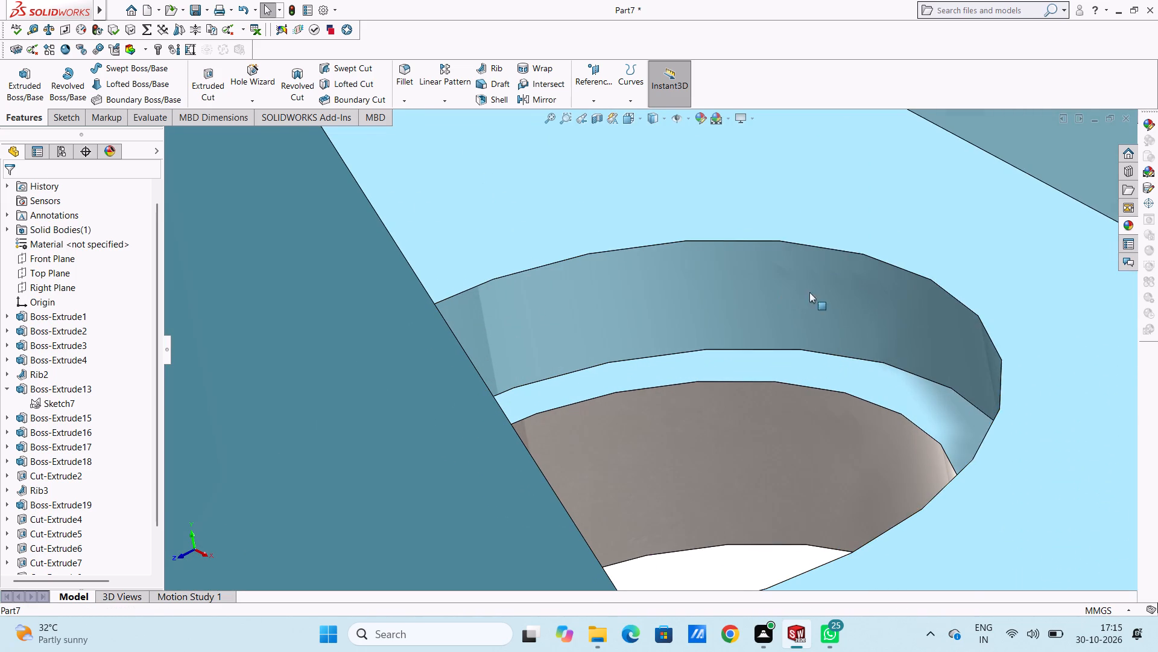
{"action": "left_click", "coordinate": [1124, 222]}
{"action": "left_click_drag", "start_coordinate": [934, 407], "coordinate": [934, 407]}
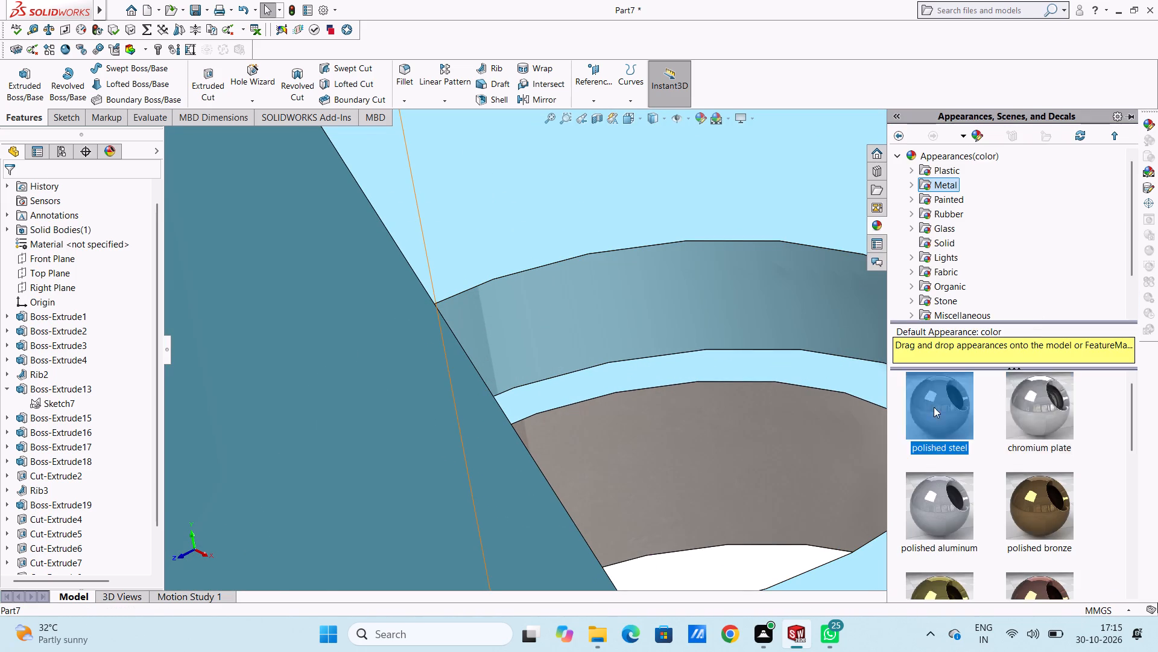
{"action": "left_click_drag", "start_coordinate": [934, 407], "coordinate": [756, 291]}
{"action": "left_click", "coordinate": [756, 290]}
Apply polished steel to the entire notched circular recess cut in the arm's top face, including its notches and floor.
{"action": "scroll", "coordinate": [777, 309], "scroll_direction": "up", "scroll_amount": 3}
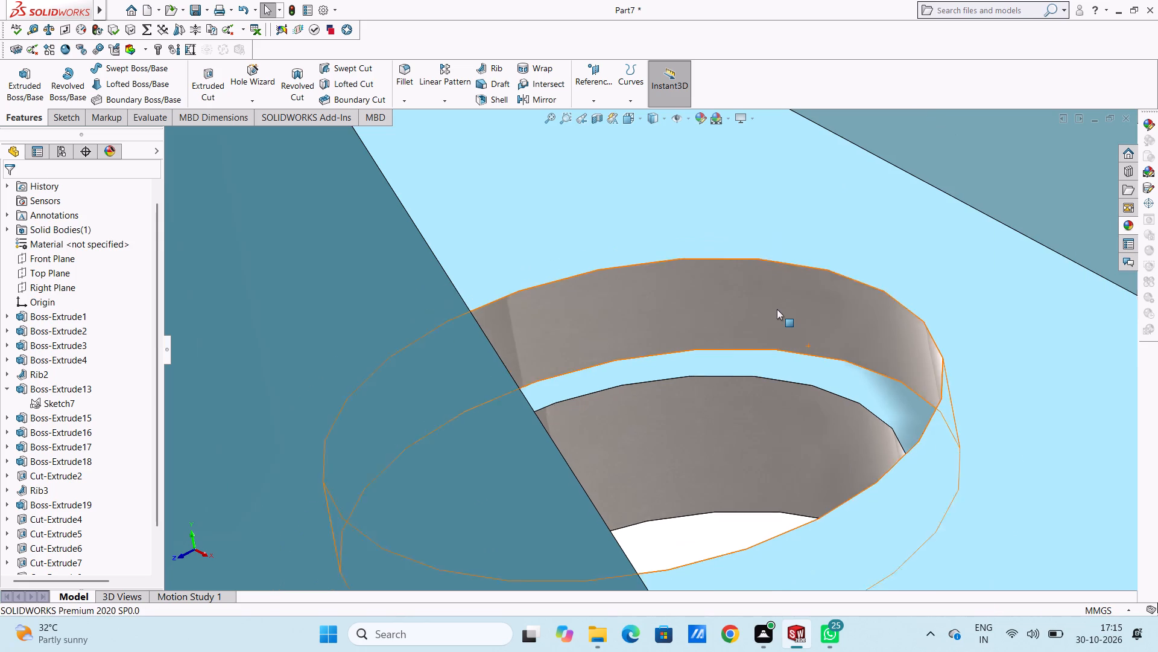
{"action": "scroll", "coordinate": [777, 309], "scroll_direction": "up", "scroll_amount": 1}
{"action": "scroll", "coordinate": [733, 344], "scroll_direction": "up", "scroll_amount": 6}
{"action": "scroll", "coordinate": [651, 401], "scroll_direction": "up", "scroll_amount": 6}
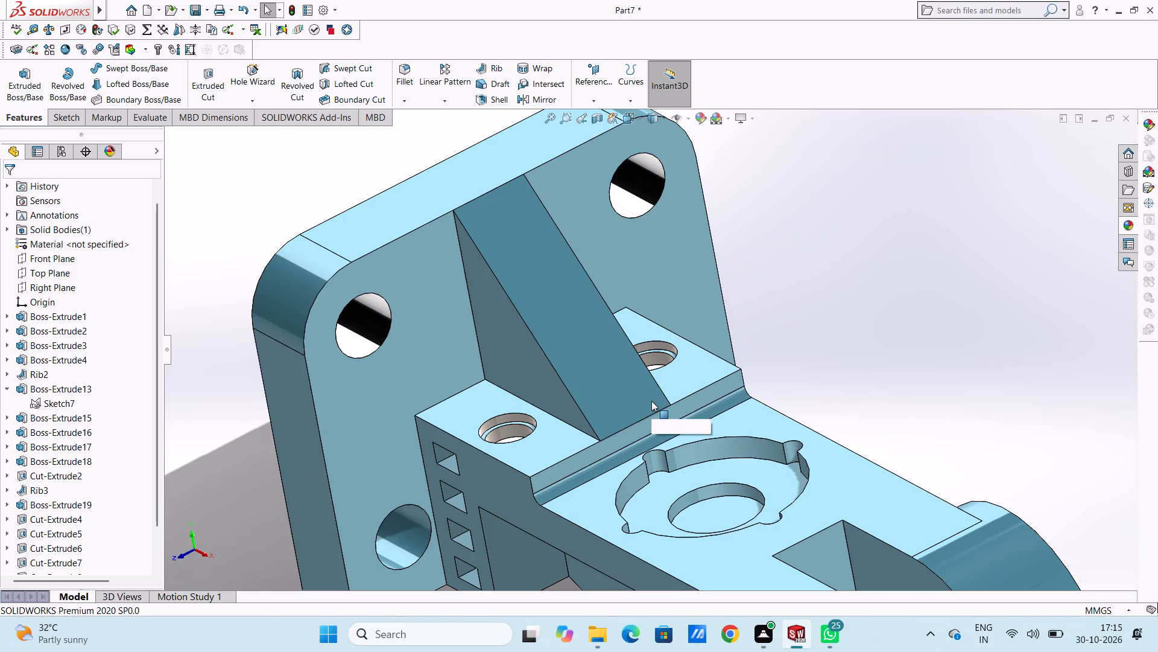
{"action": "scroll", "coordinate": [651, 401], "scroll_direction": "up", "scroll_amount": 3}
{"action": "scroll", "coordinate": [674, 405], "scroll_direction": "down", "scroll_amount": 1}
{"action": "middle_click_drag", "start_coordinate": [689, 403], "coordinate": [709, 379]}
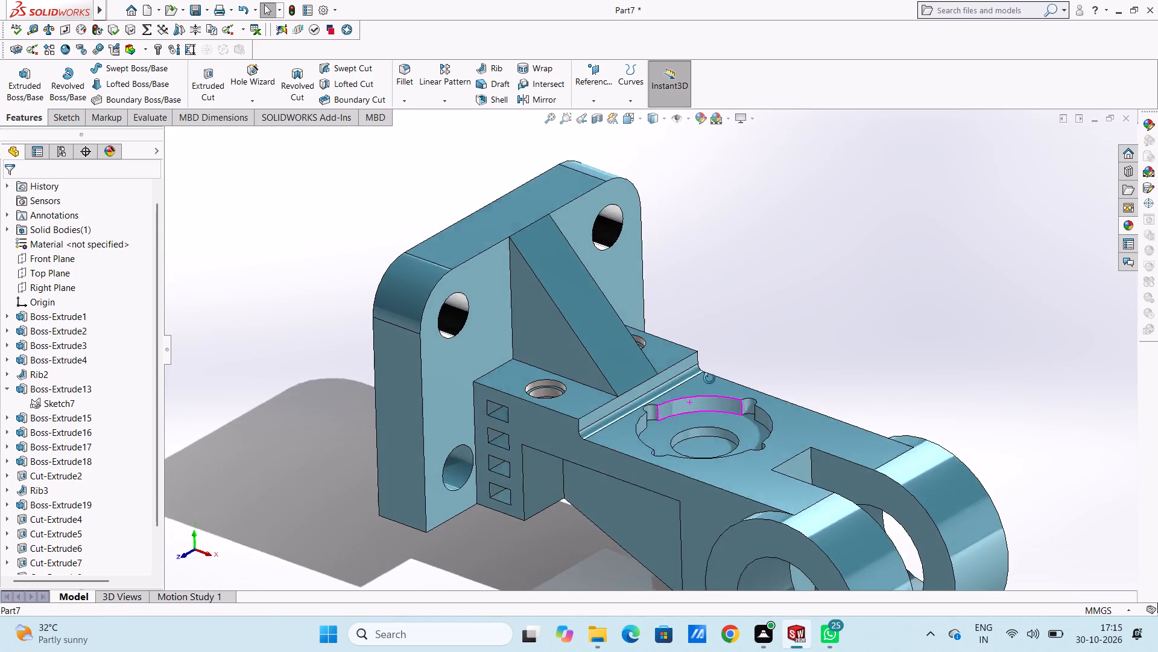
{"action": "middle_click_drag", "start_coordinate": [709, 379], "coordinate": [686, 361]}
{"action": "middle_click_drag", "start_coordinate": [677, 365], "coordinate": [676, 380]}
{"action": "scroll", "coordinate": [677, 415], "scroll_direction": "down", "scroll_amount": 6}
{"action": "middle_click_drag", "start_coordinate": [643, 414], "coordinate": [654, 447]}
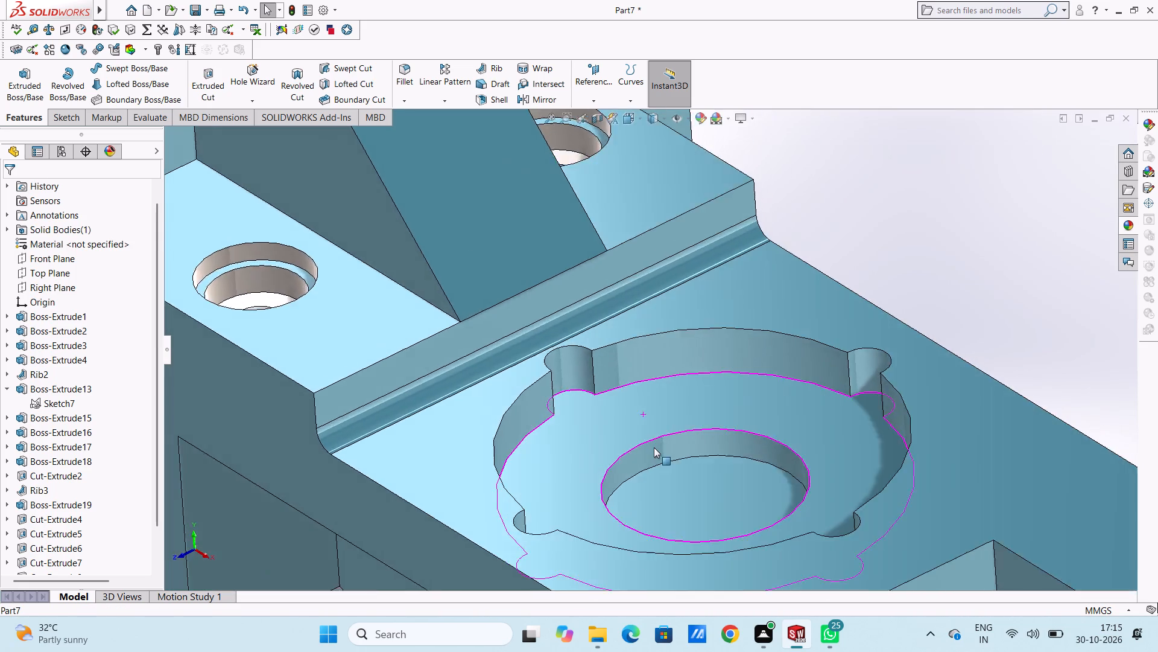
{"action": "scroll", "coordinate": [654, 447], "scroll_direction": "down", "scroll_amount": 4}
{"action": "left_click", "coordinate": [1127, 221]}
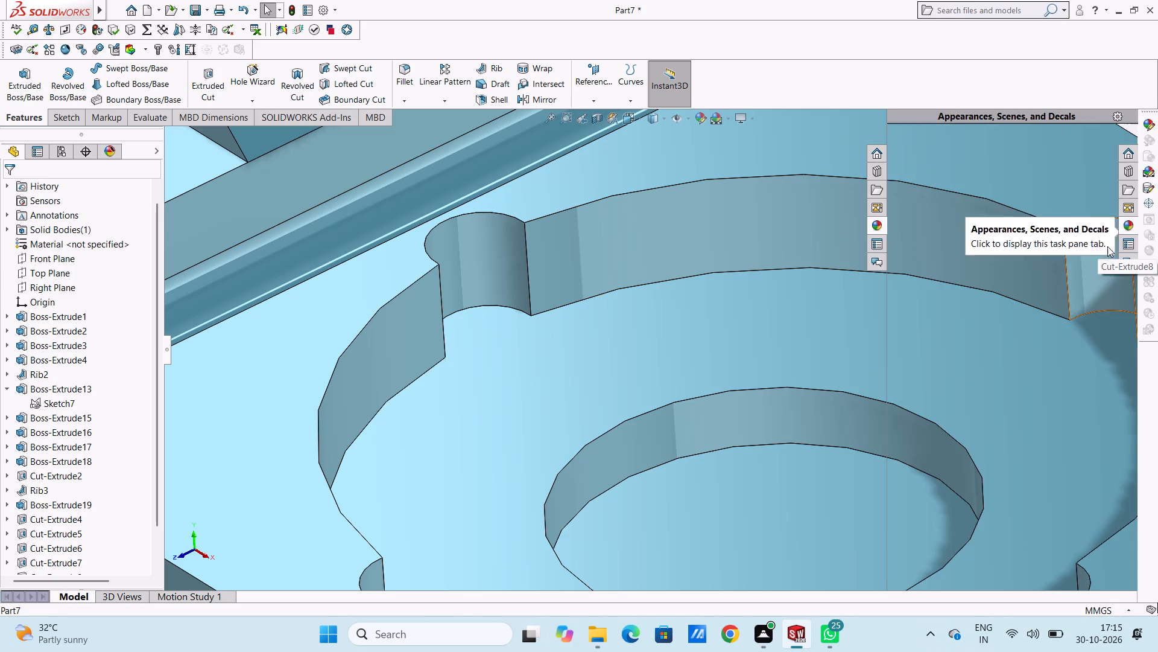
{"action": "left_click_drag", "start_coordinate": [934, 404], "coordinate": [675, 241]}
{"action": "left_click", "coordinate": [691, 240]}
Apply polished steel to the entire smaller circular pocket cut at the centre of the notched recess.
{"action": "scroll", "coordinate": [759, 272], "scroll_direction": "up", "scroll_amount": 5}
{"action": "scroll", "coordinate": [669, 427], "scroll_direction": "down", "scroll_amount": 3}
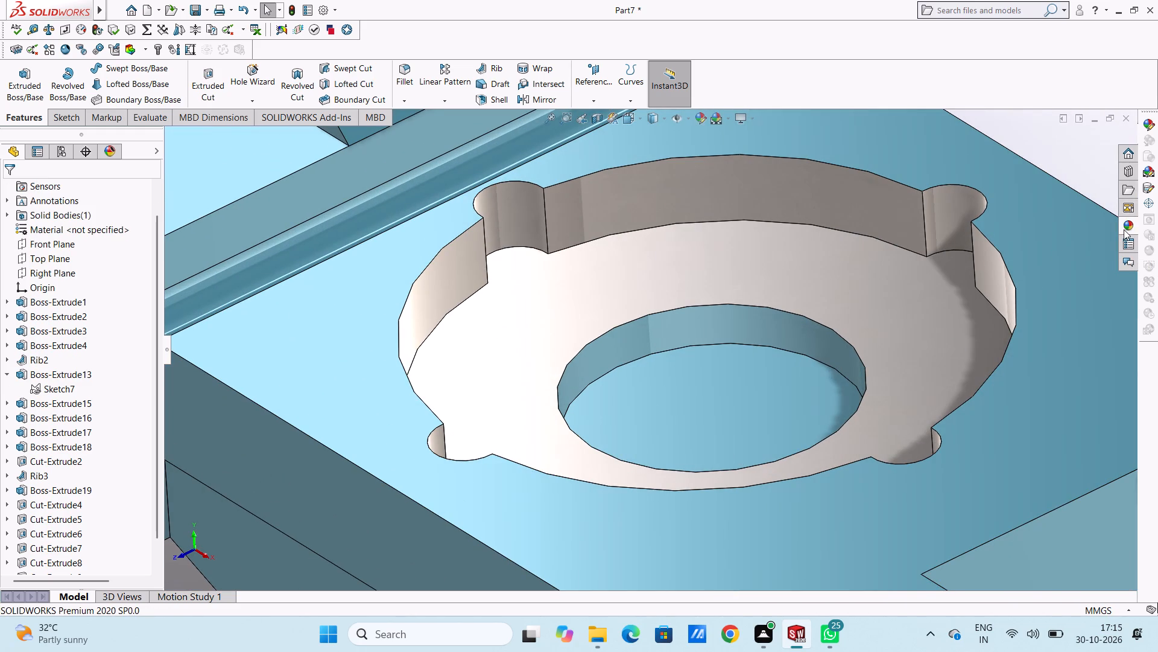
{"action": "left_click", "coordinate": [1124, 227]}
{"action": "left_click_drag", "start_coordinate": [949, 395], "coordinate": [741, 392]}
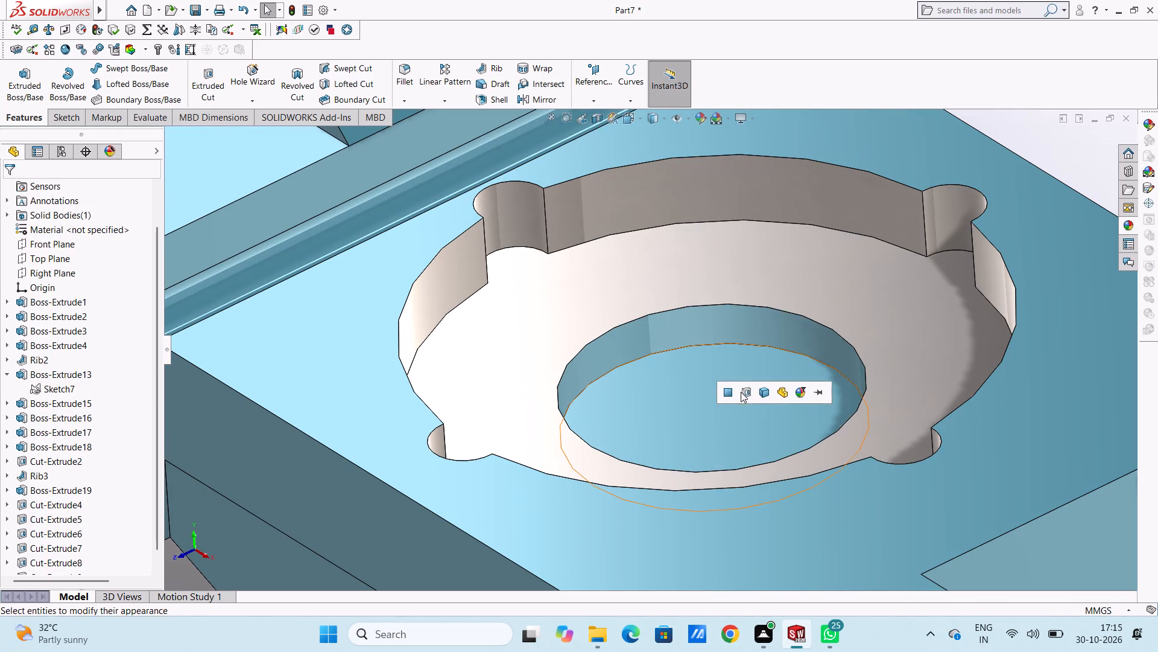
{"action": "left_click", "coordinate": [741, 392]}
Apply the chromium plate appearance to the bore face of the near clevis lug.
{"action": "scroll", "coordinate": [794, 371], "scroll_direction": "up", "scroll_amount": 10}
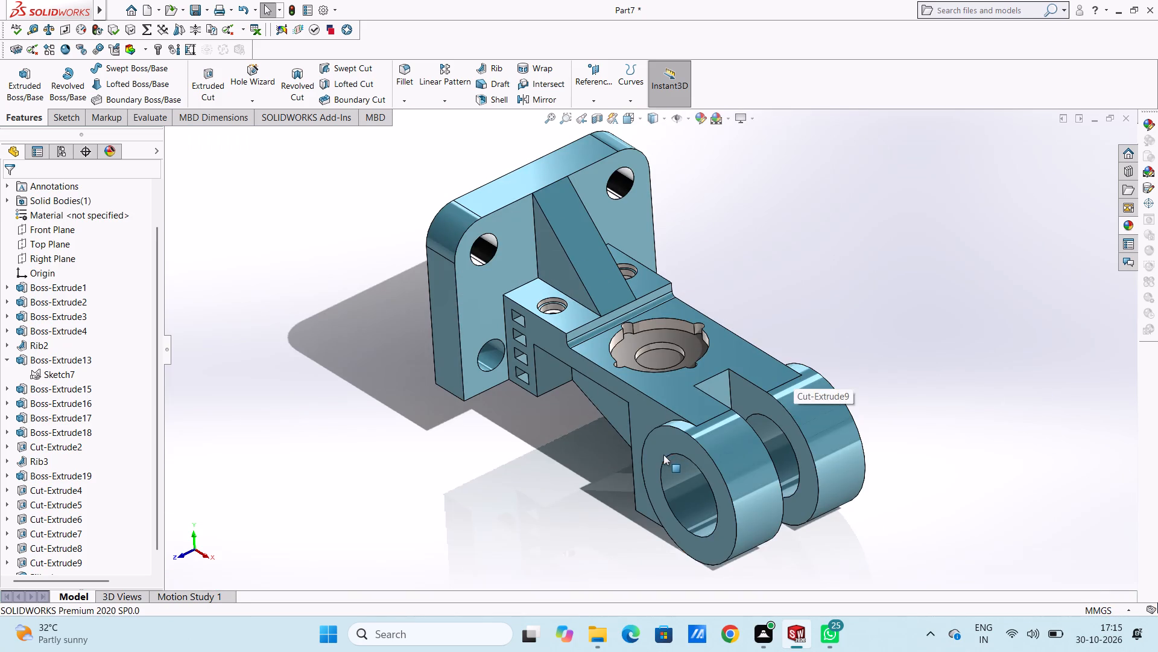
{"action": "middle_click_drag", "start_coordinate": [663, 451], "coordinate": [692, 424]}
{"action": "scroll", "coordinate": [715, 463], "scroll_direction": "down", "scroll_amount": 5}
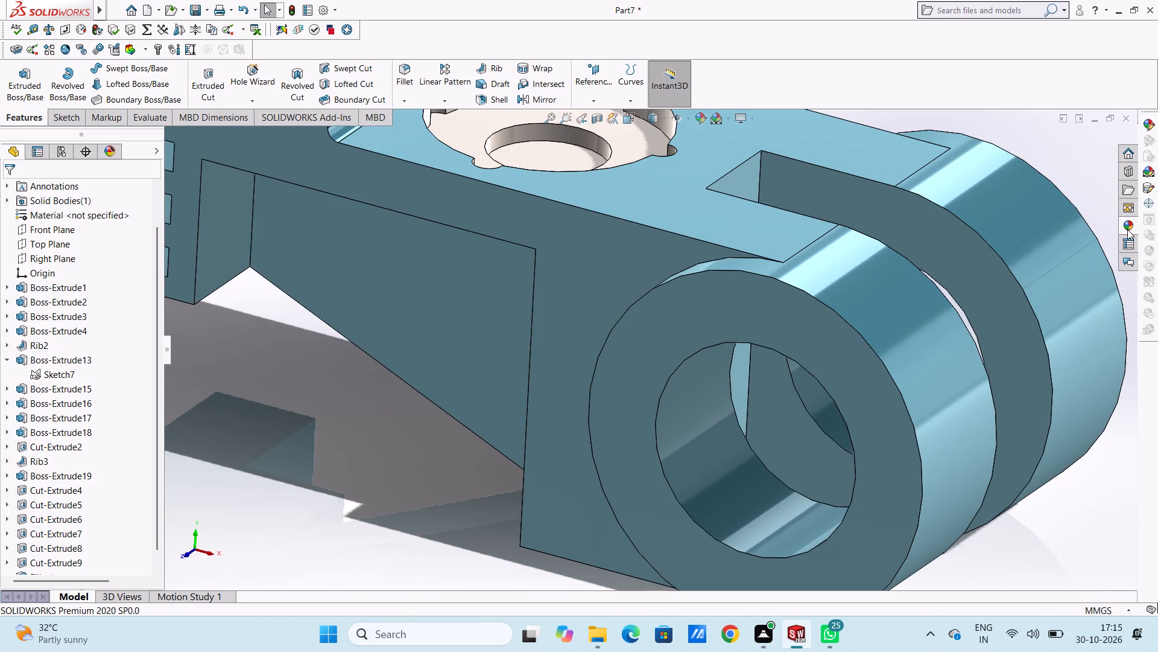
{"action": "left_click", "coordinate": [1128, 228]}
{"action": "left_click_drag", "start_coordinate": [1038, 406], "coordinate": [743, 424]}
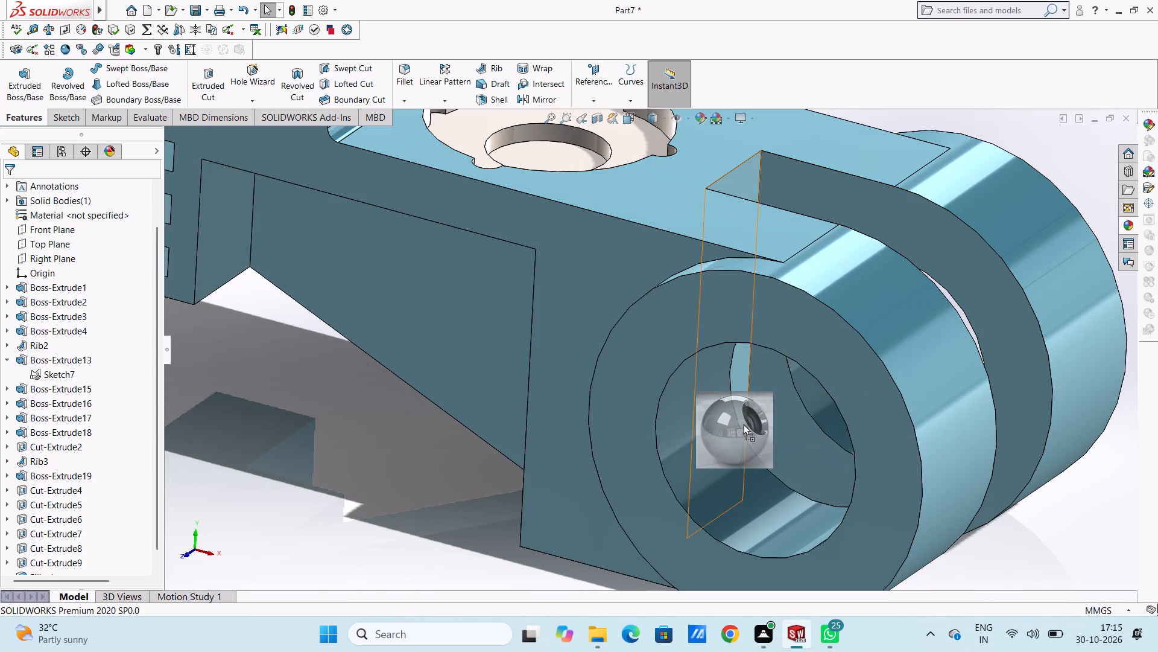
{"action": "left_click_drag", "start_coordinate": [743, 424], "coordinate": [719, 437]}
{"action": "left_click", "coordinate": [702, 439]}
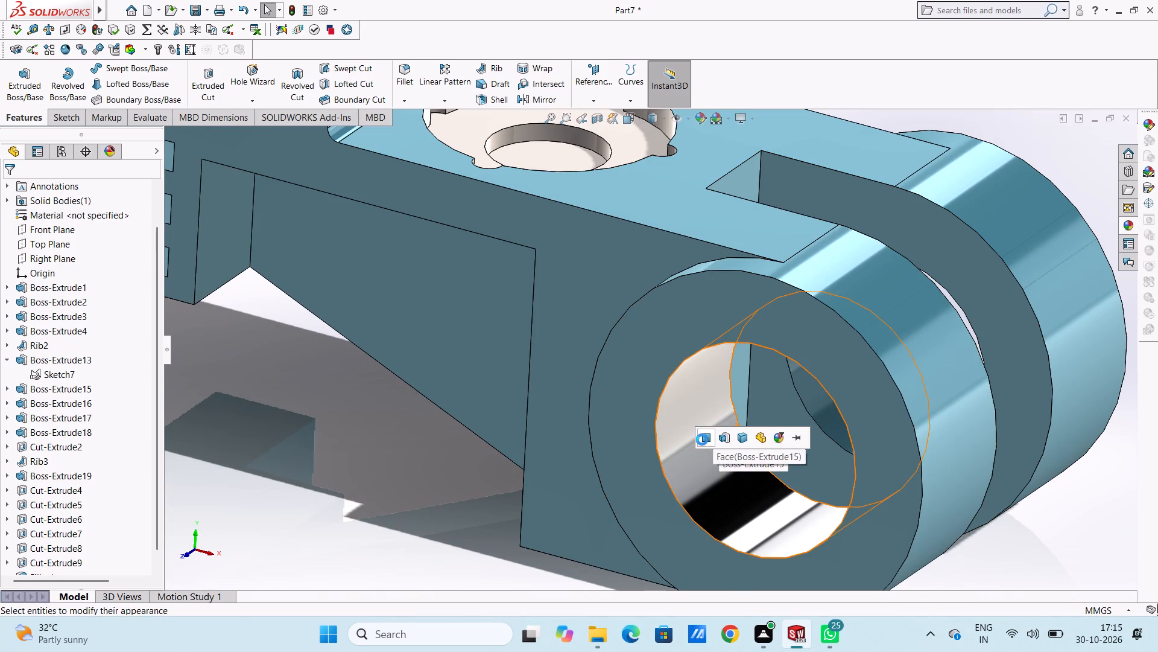
Apply the chromium plate appearance to the bore wall of the far clevis lug.
{"action": "scroll", "coordinate": [728, 421], "scroll_direction": "up", "scroll_amount": 6}
{"action": "middle_click_drag", "start_coordinate": [864, 353], "coordinate": [834, 383]}
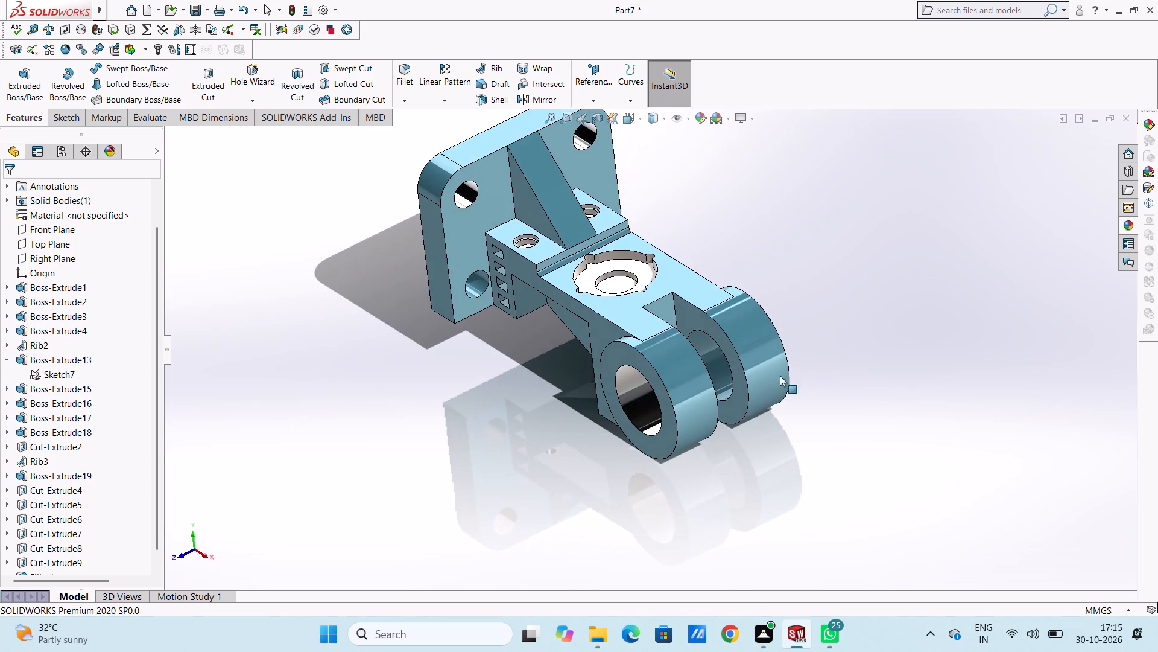
{"action": "scroll", "coordinate": [732, 366], "scroll_direction": "down", "scroll_amount": 5}
{"action": "scroll", "coordinate": [653, 379], "scroll_direction": "down", "scroll_amount": 5}
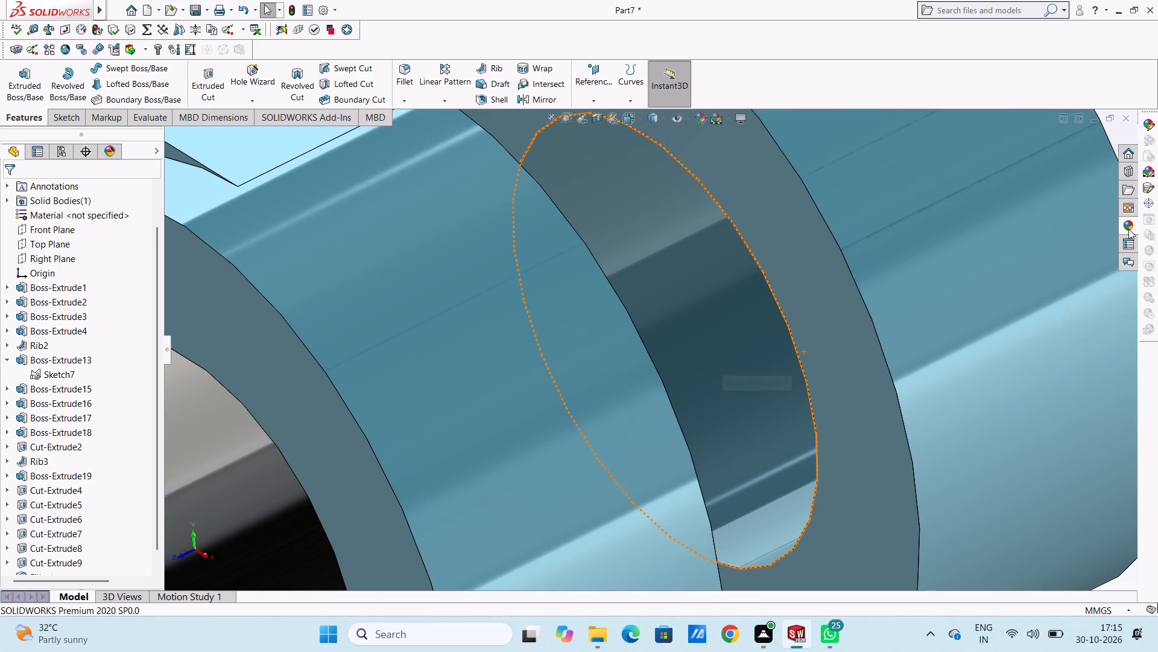
{"action": "left_click", "coordinate": [1124, 228]}
{"action": "left_click_drag", "start_coordinate": [1028, 405], "coordinate": [752, 361]}
{"action": "left_click", "coordinate": [751, 361]}
Apply the chromium plate appearance to the wall of the mounting plate's lower hole beside the square pockets.
{"action": "scroll", "coordinate": [873, 338], "scroll_direction": "up", "scroll_amount": 15}
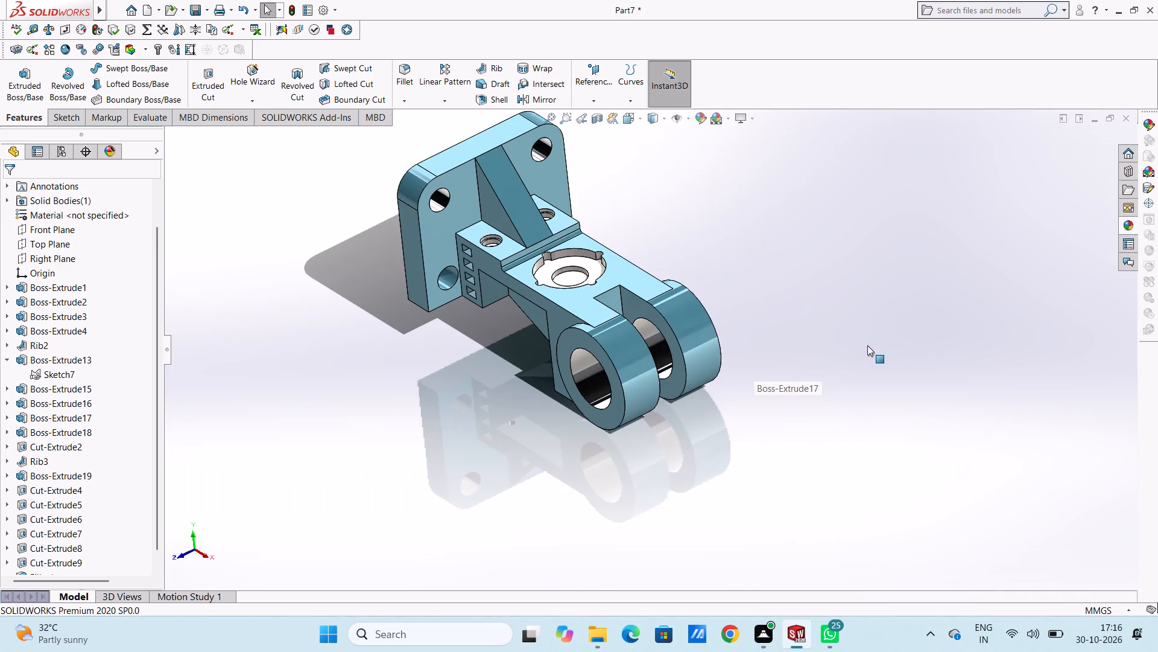
{"action": "middle_click_drag", "start_coordinate": [800, 333], "coordinate": [841, 296]}
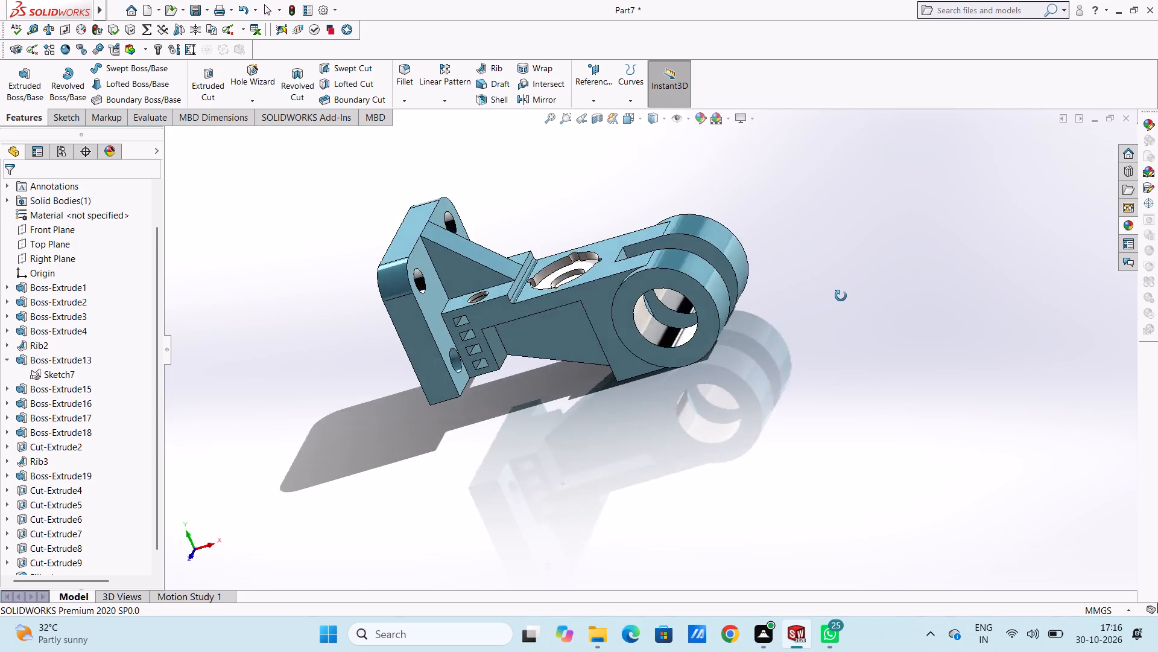
{"action": "middle_click_drag", "start_coordinate": [841, 296], "coordinate": [847, 302]}
{"action": "scroll", "coordinate": [525, 334], "scroll_direction": "down", "scroll_amount": 5}
{"action": "middle_click_drag", "start_coordinate": [616, 437], "coordinate": [586, 340]}
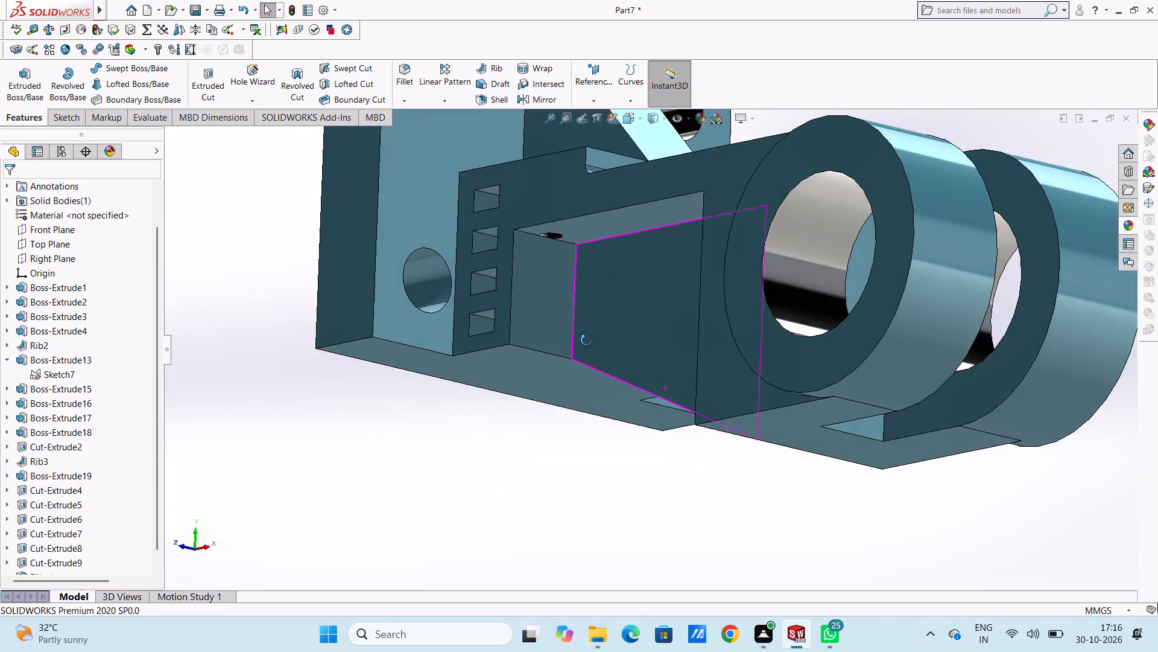
{"action": "middle_click_drag", "start_coordinate": [586, 340], "coordinate": [600, 355]}
{"action": "scroll", "coordinate": [460, 235], "scroll_direction": "down", "scroll_amount": 5}
{"action": "middle_click_drag", "start_coordinate": [514, 318], "coordinate": [493, 325]}
{"action": "middle_click_drag", "start_coordinate": [493, 328], "coordinate": [493, 335]}
{"action": "scroll", "coordinate": [472, 351], "scroll_direction": "down", "scroll_amount": 5}
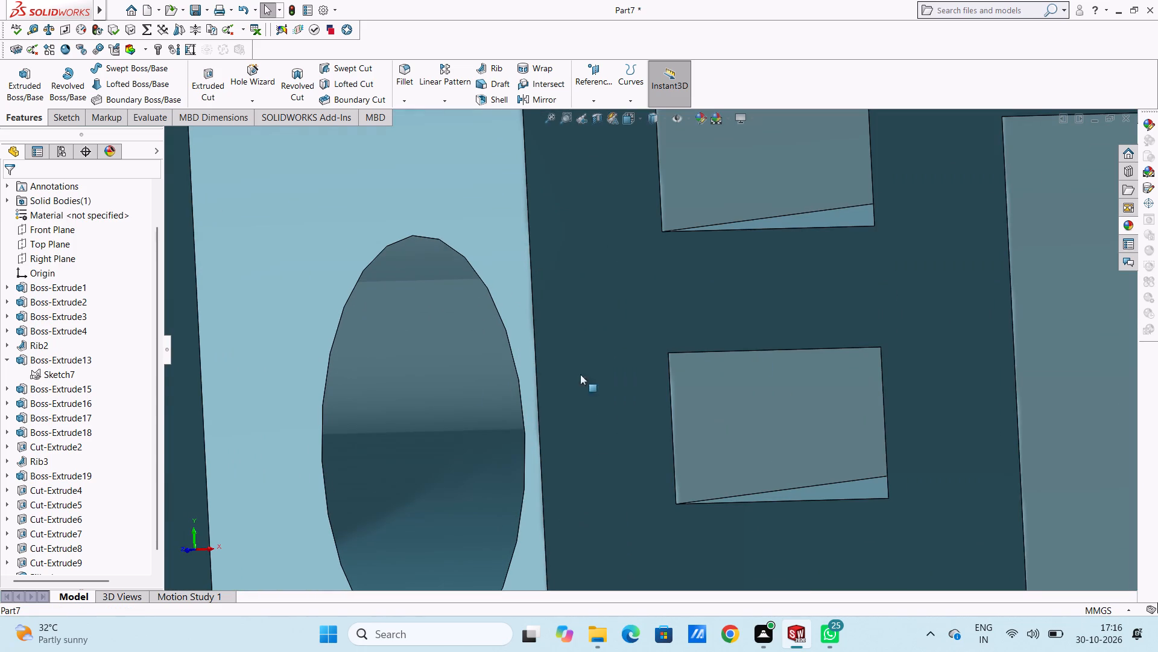
{"action": "left_click", "coordinate": [1124, 228]}
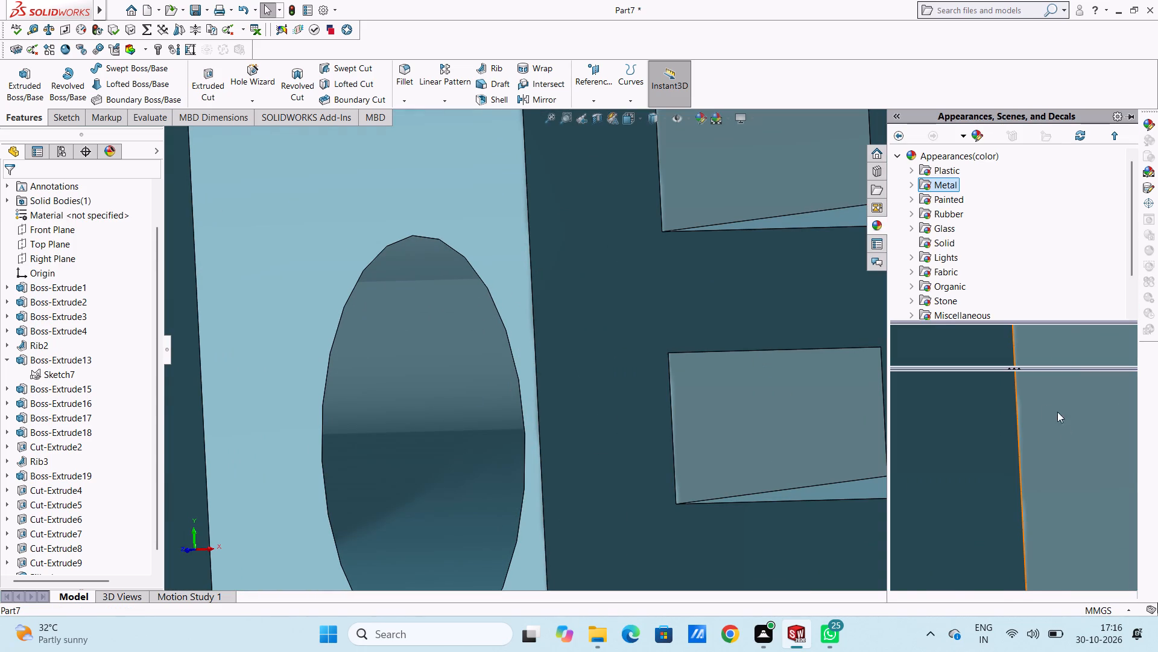
{"action": "left_click_drag", "start_coordinate": [1038, 407], "coordinate": [379, 441]}
{"action": "left_click", "coordinate": [379, 441]}
Apply the chromium plate appearance to the whole cut feature forming the row of square pockets in the raised block's side.
{"action": "scroll", "coordinate": [486, 391], "scroll_direction": "up", "scroll_amount": 4}
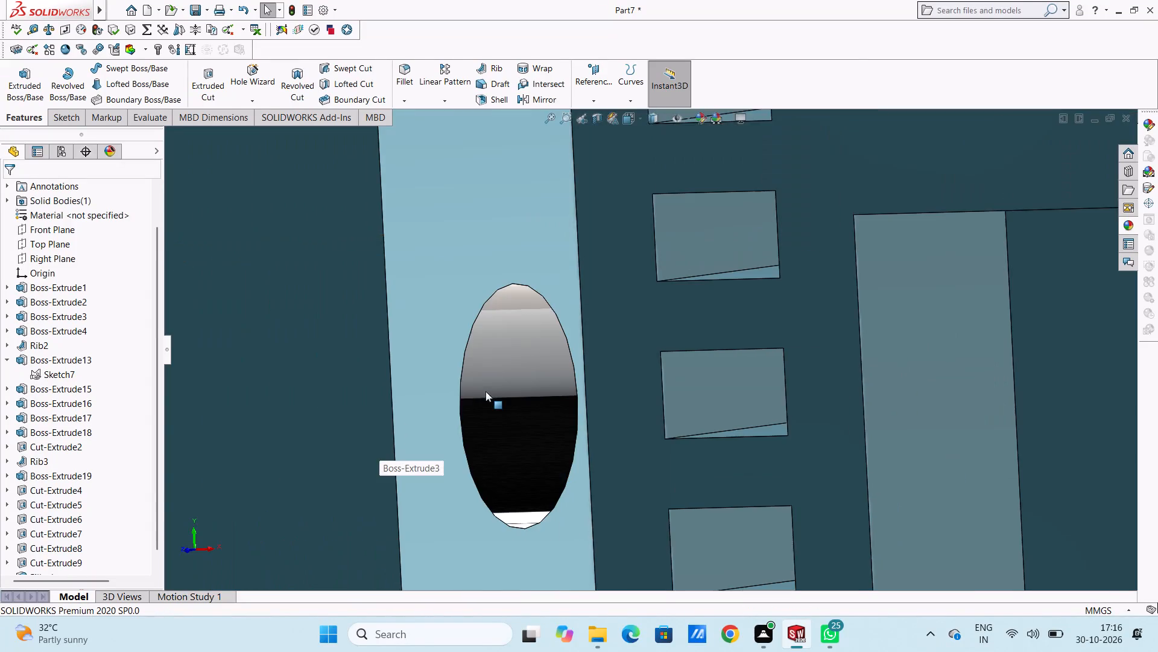
{"action": "scroll", "coordinate": [495, 385], "scroll_direction": "up", "scroll_amount": 5}
{"action": "scroll", "coordinate": [675, 283], "scroll_direction": "down", "scroll_amount": 4}
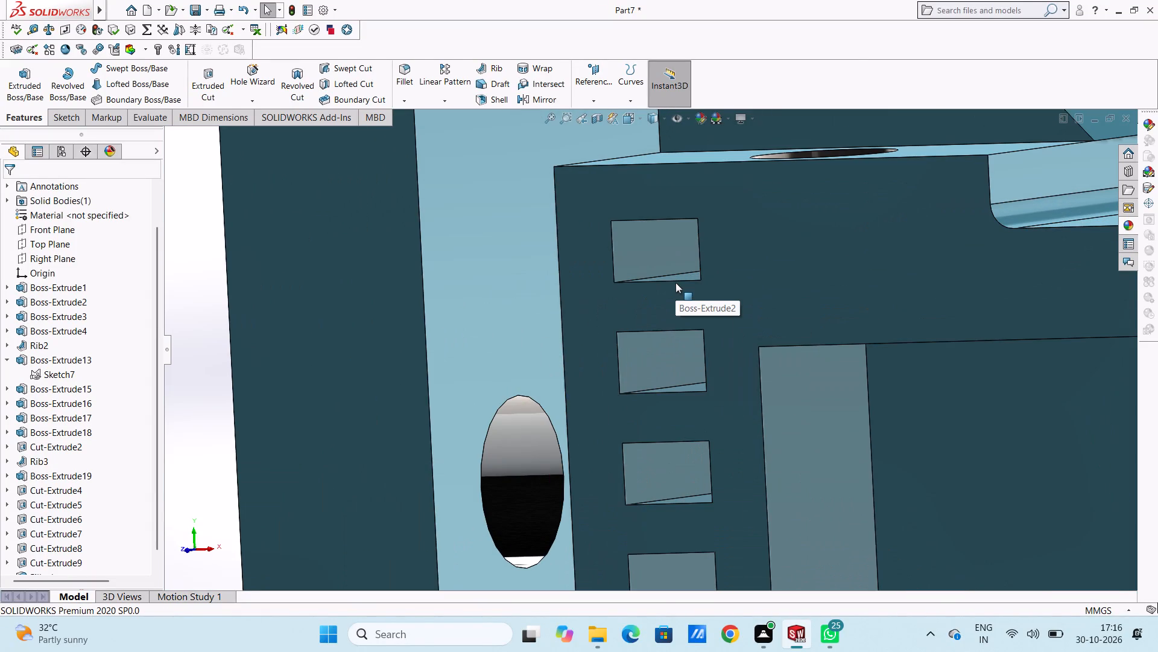
{"action": "scroll", "coordinate": [623, 246], "scroll_direction": "down", "scroll_amount": 5}
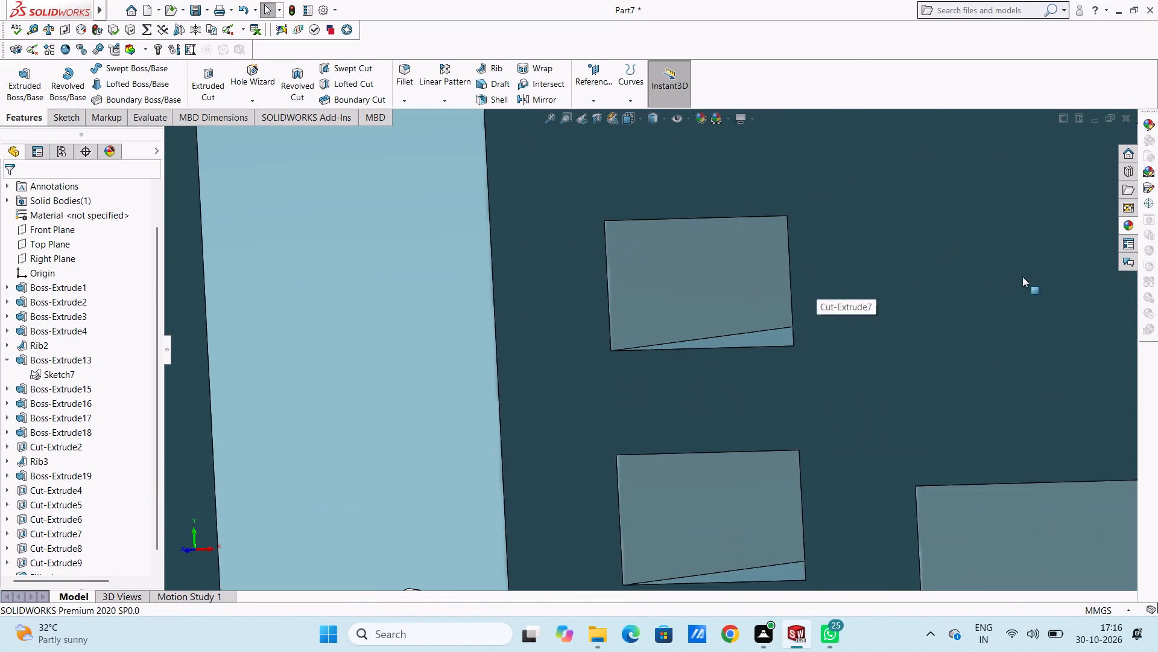
{"action": "left_click", "coordinate": [1125, 226]}
{"action": "left_click_drag", "start_coordinate": [1052, 404], "coordinate": [783, 324]}
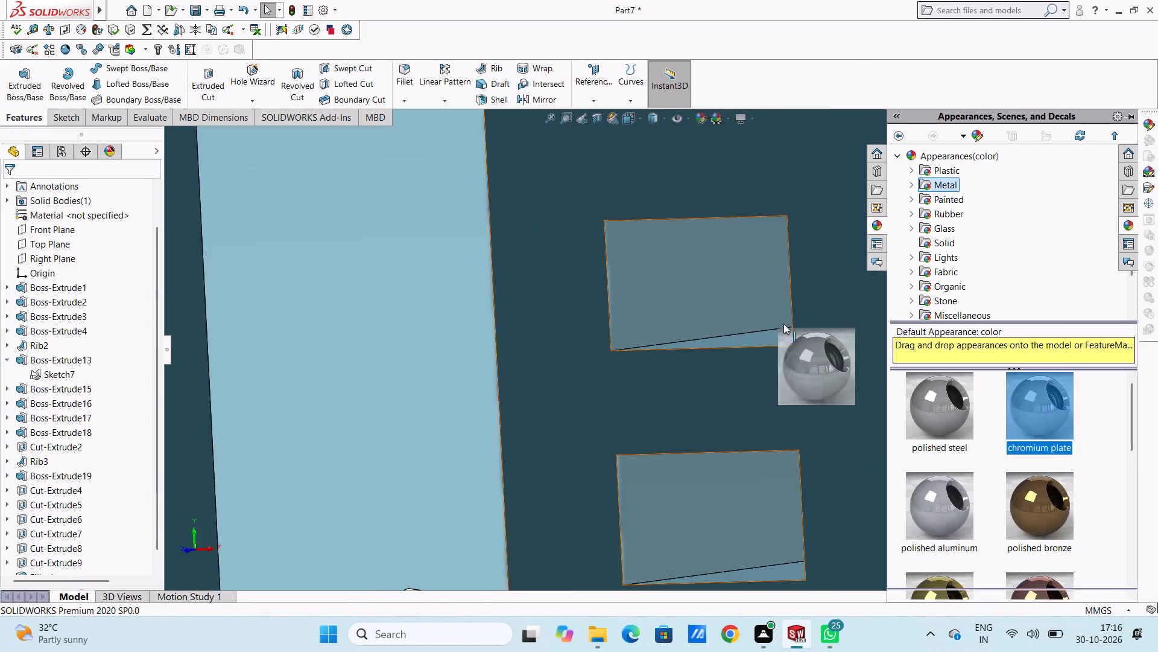
{"action": "left_click_drag", "start_coordinate": [783, 324], "coordinate": [715, 284]}
{"action": "left_click", "coordinate": [732, 285]}
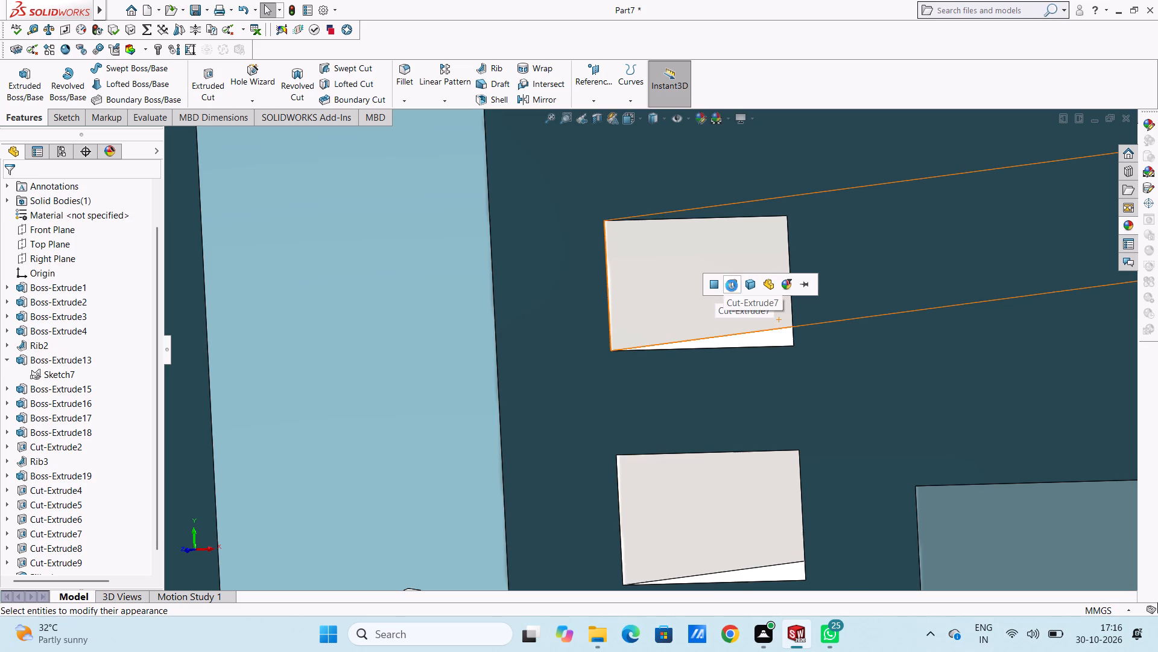
Clear the selection and show the whole bracket in the isometric view.
{"action": "scroll", "coordinate": [796, 286], "scroll_direction": "up", "scroll_amount": 11}
{"action": "scroll", "coordinate": [794, 368], "scroll_direction": "up", "scroll_amount": 5}
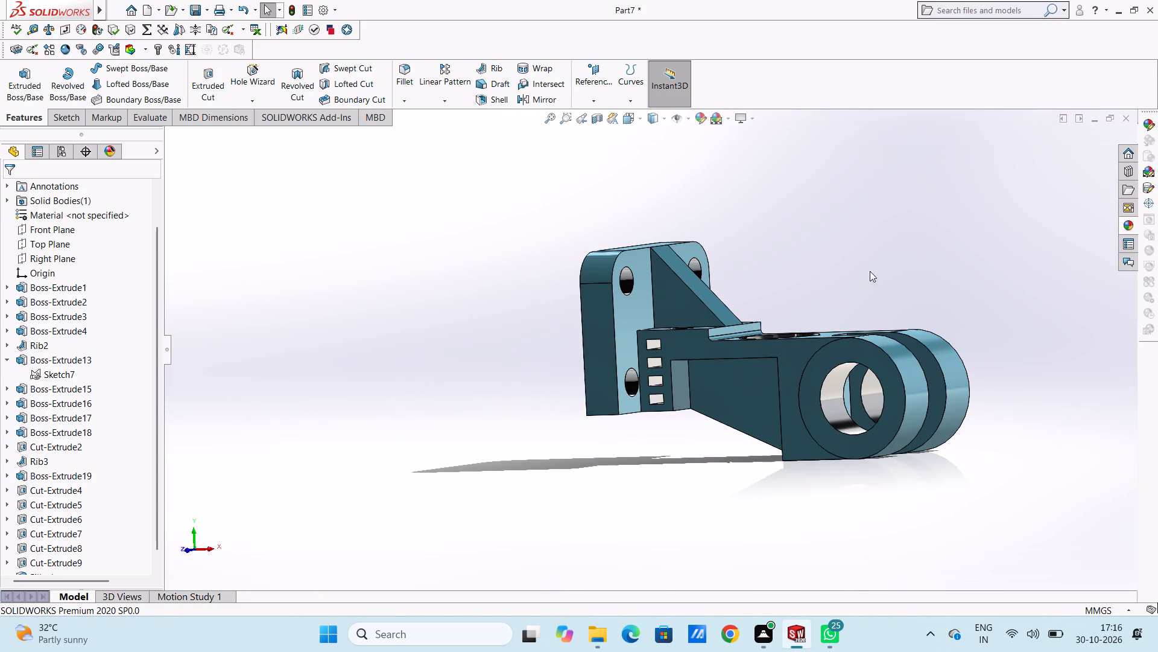
{"action": "middle_click_drag", "start_coordinate": [937, 265], "coordinate": [940, 363]}
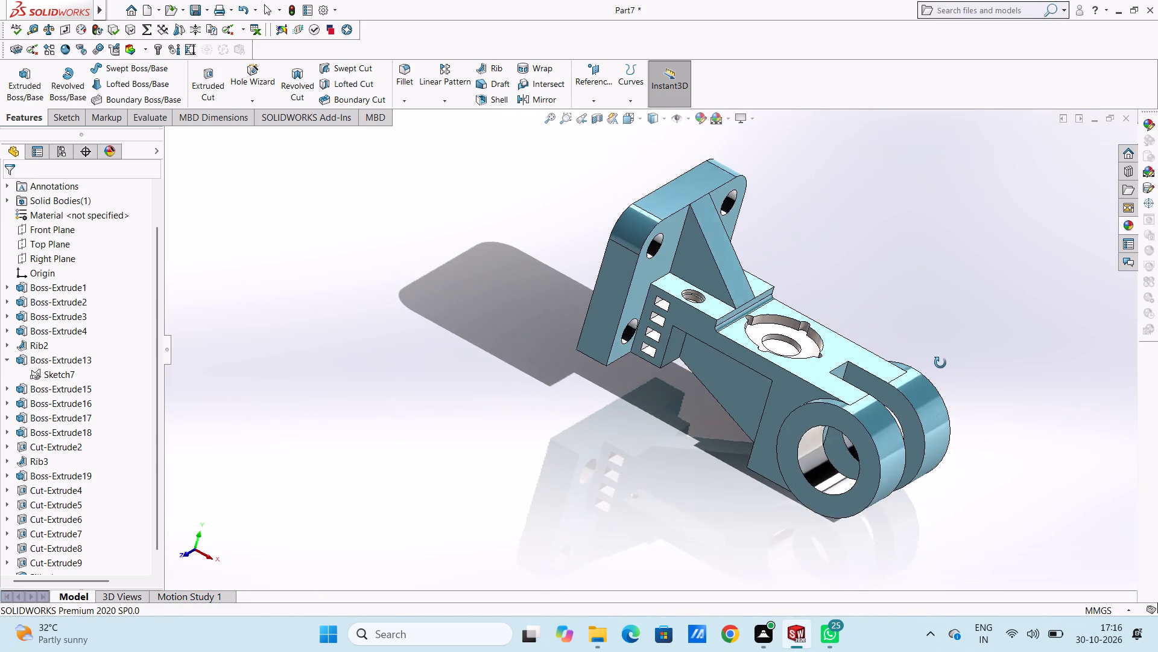
{"action": "middle_click_drag", "start_coordinate": [940, 363], "coordinate": [940, 363]}
{"action": "key", "text": "Escape"}
{"action": "key", "text": "Escape"}
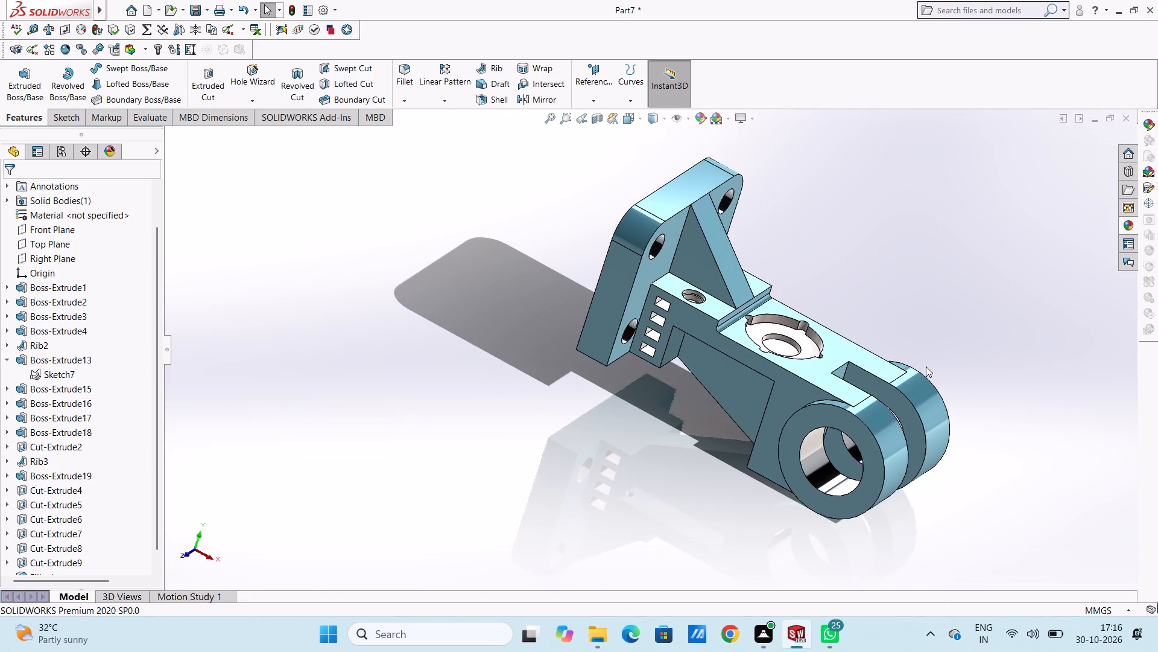
{"action": "key", "text": "ctrl+7"}
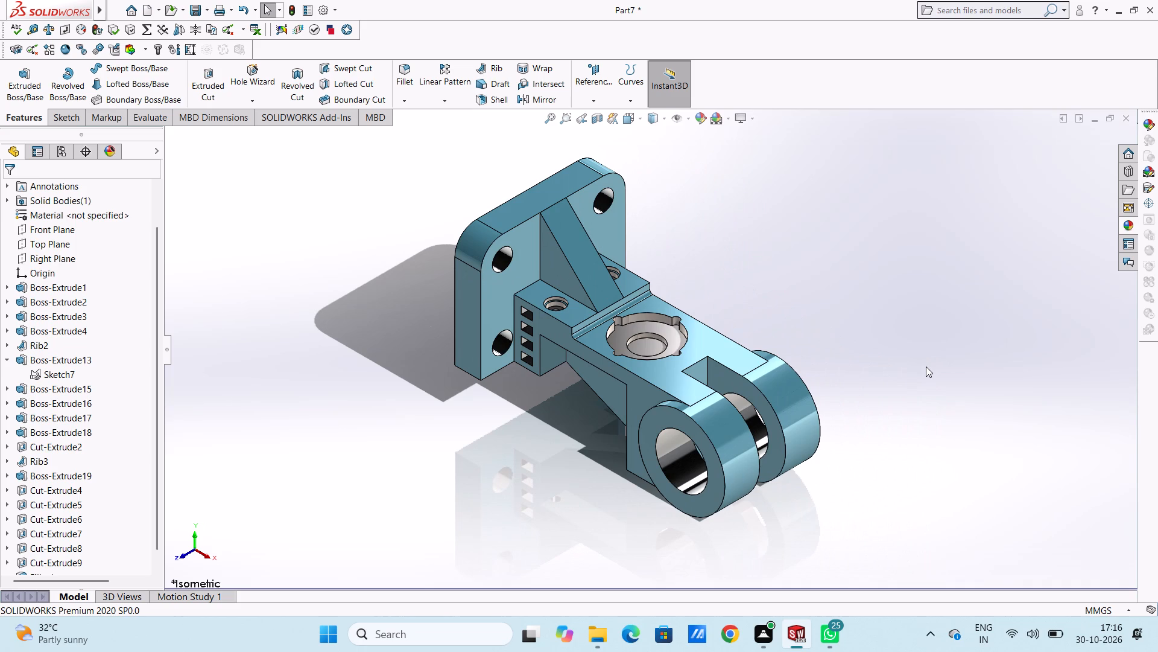
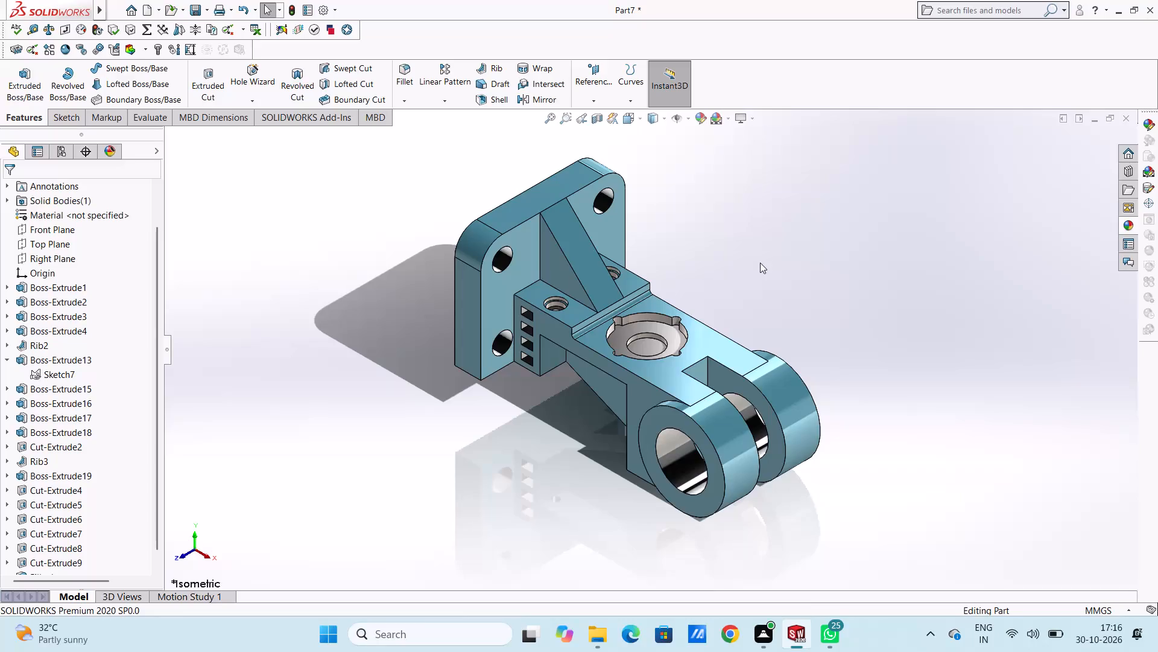
Save the part in the Documents folder under the name L-Shaped Mounting Bracket.
{"action": "key", "text": "ctrl+s"}
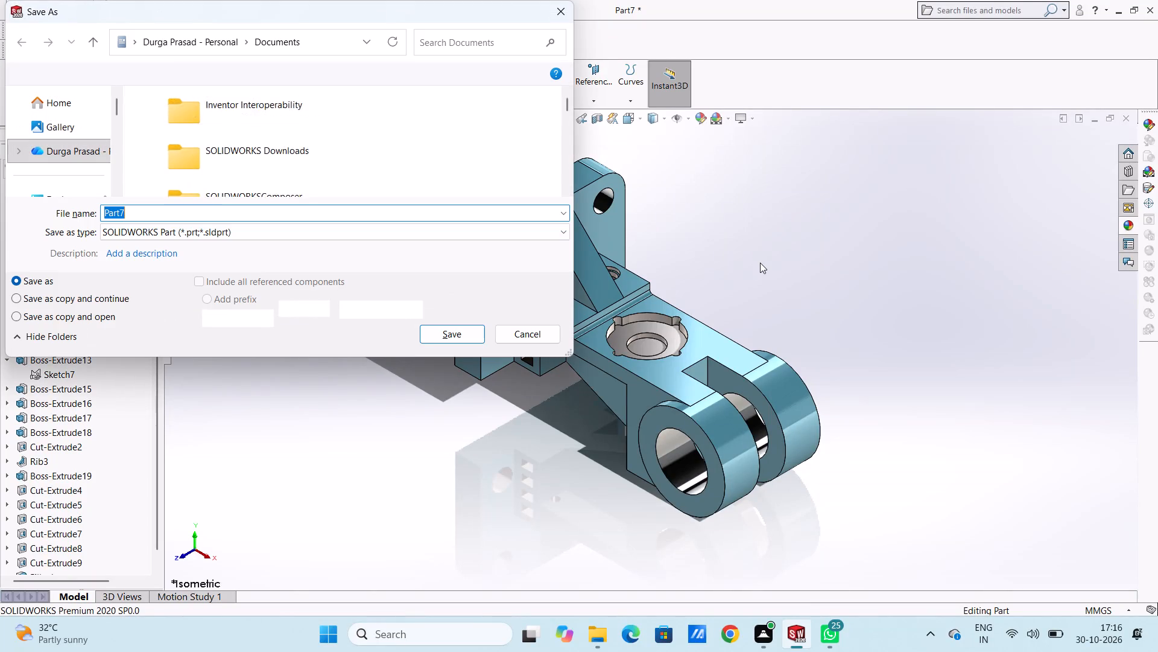
{"action": "key", "text": "ctrl+v"}
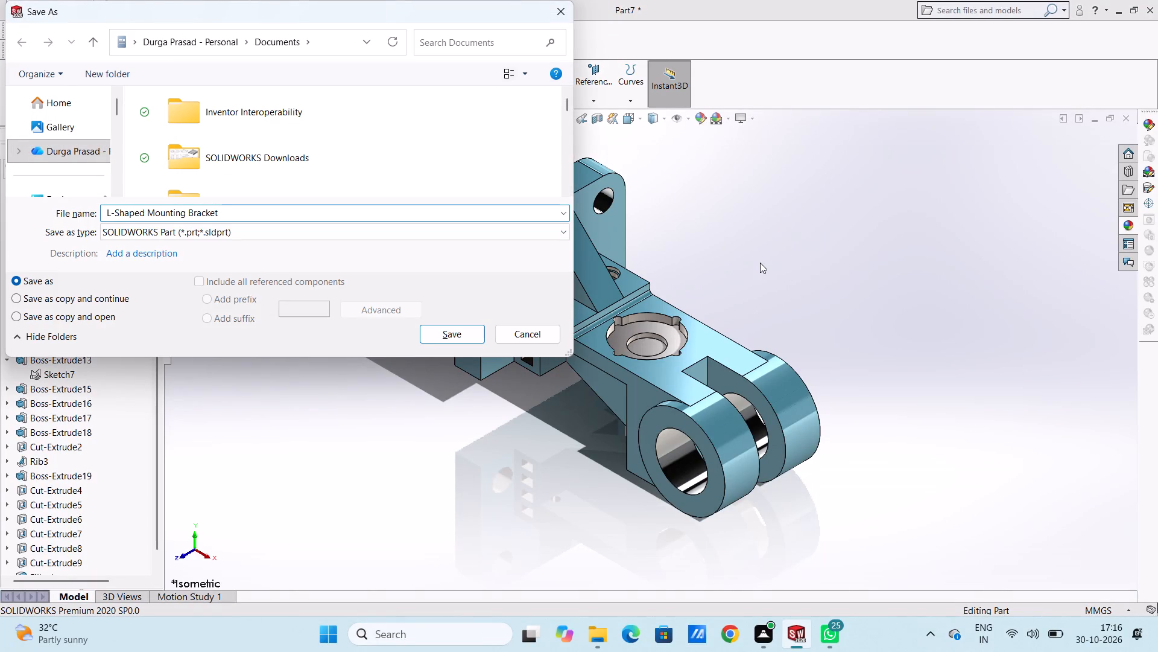
{"action": "left_click", "coordinate": [455, 337]}
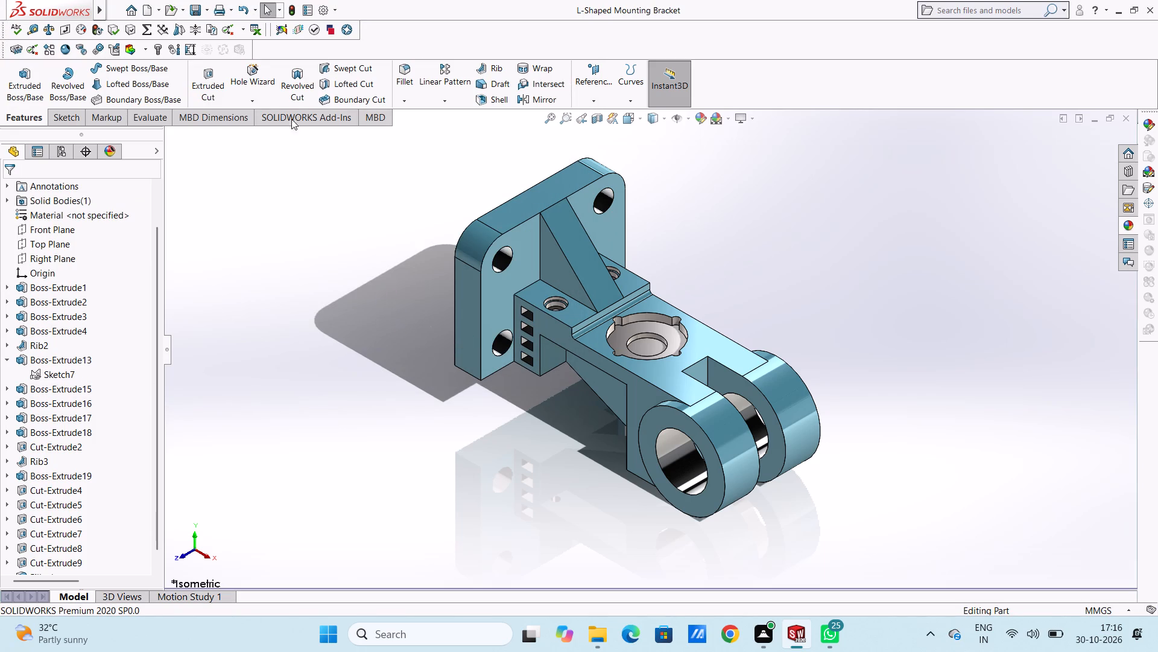
Save a copy of the bracket as an Adobe Portable Document Format (*.pdf) file named L-Shaped Mounting Bracket in Documents.
{"action": "left_click", "coordinate": [205, 11]}
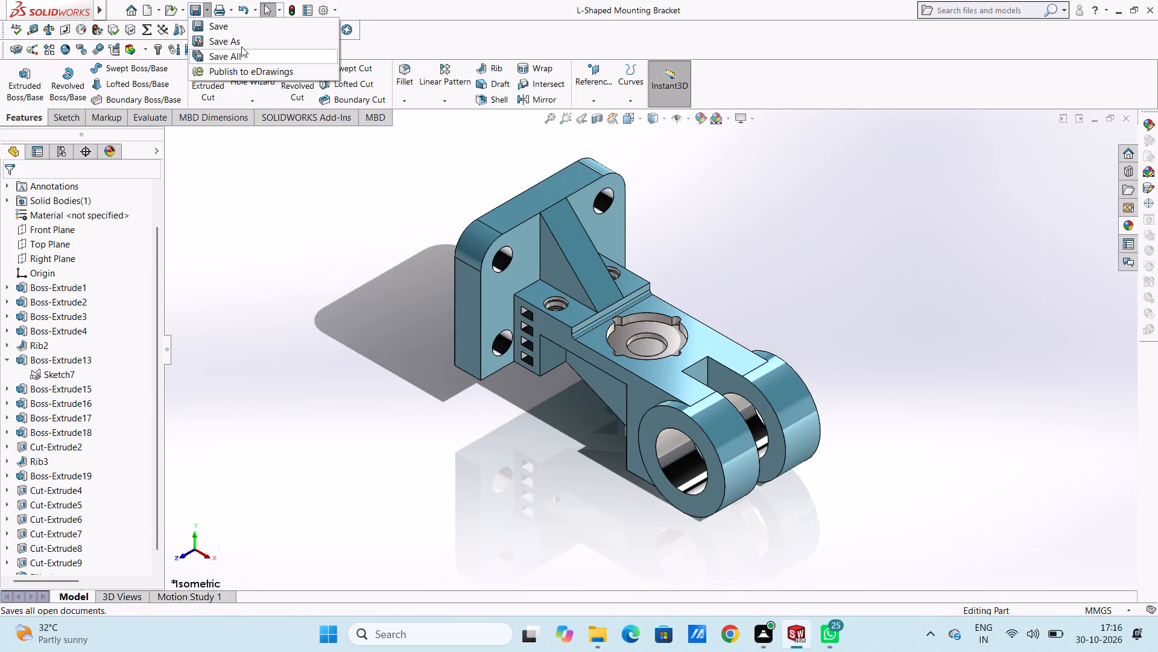
{"action": "left_click", "coordinate": [244, 43]}
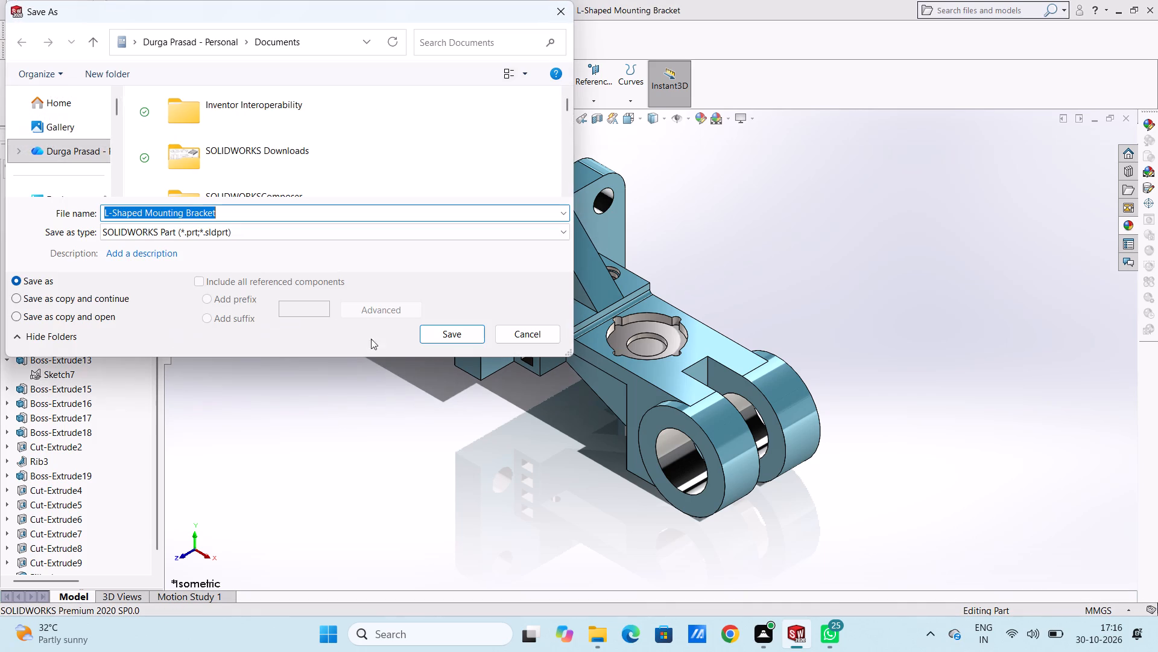
{"action": "left_click", "coordinate": [335, 228]}
{"action": "left_click", "coordinate": [335, 336]}
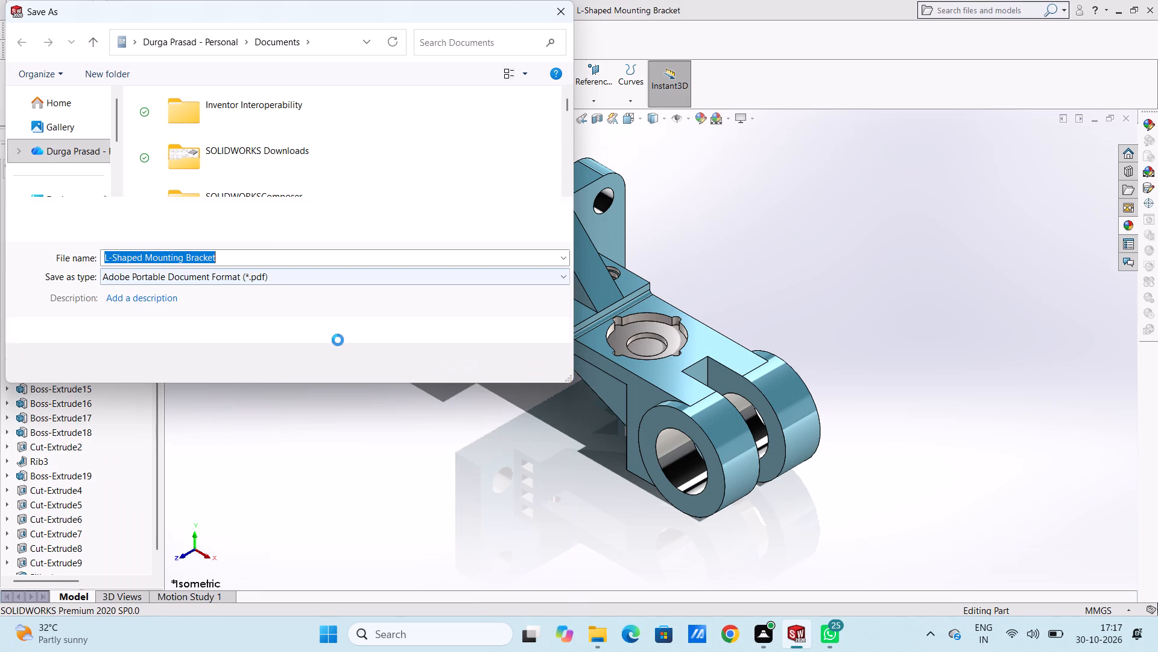
{"action": "left_click", "coordinate": [437, 357]}
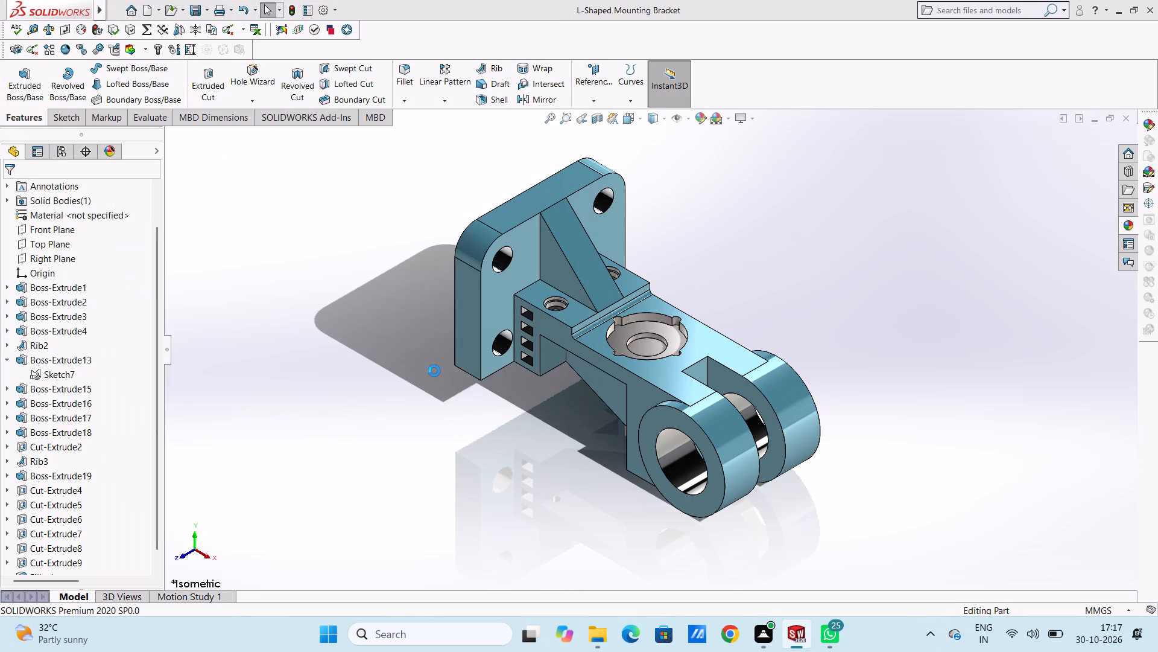